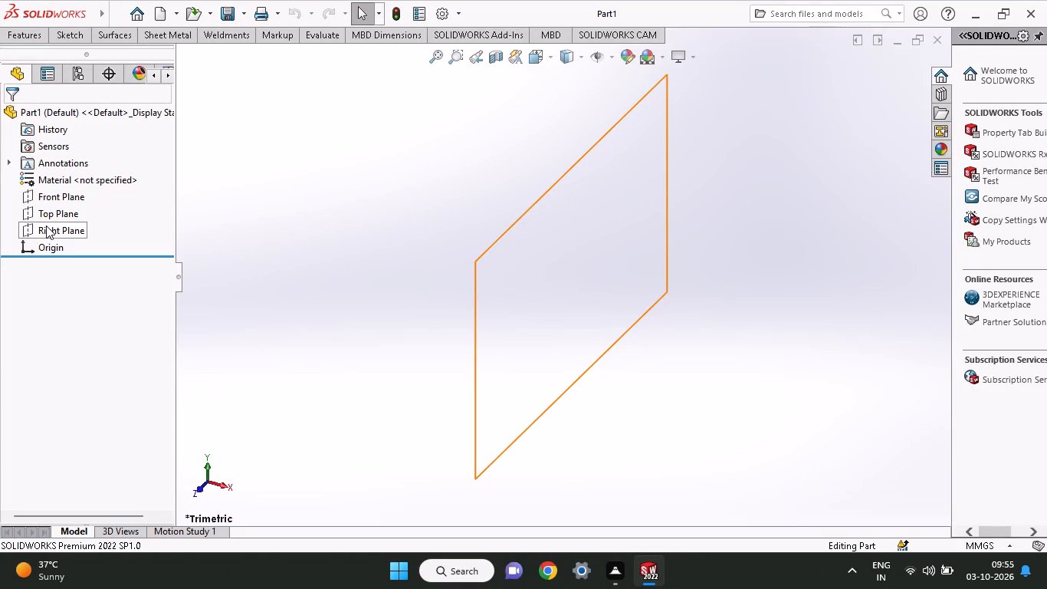
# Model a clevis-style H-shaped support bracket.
# Start a new sketch on the Top Plane.
pyautogui.click(46, 220)
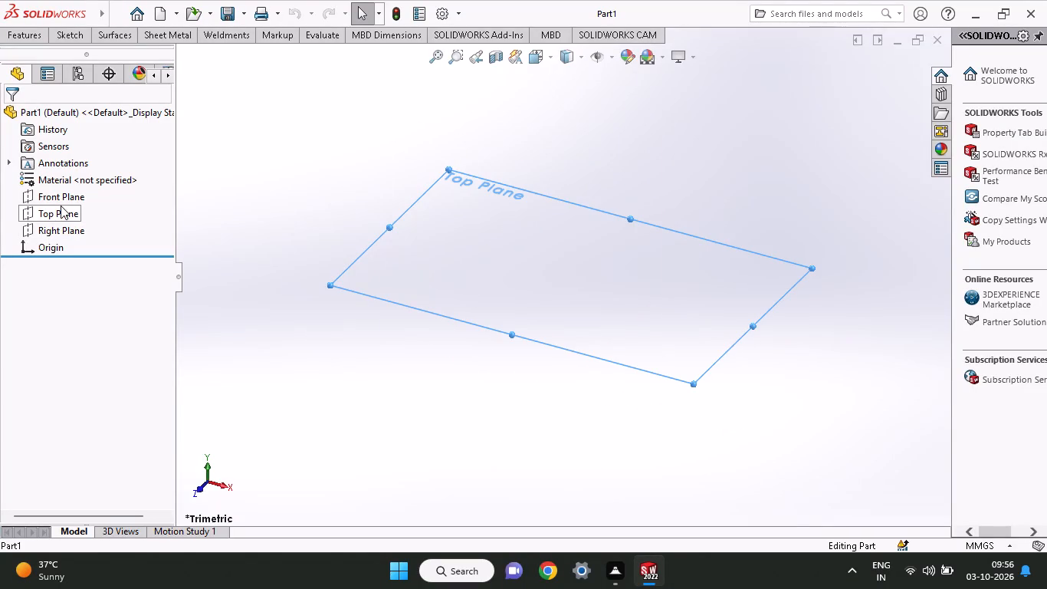
pyautogui.click(64, 218)
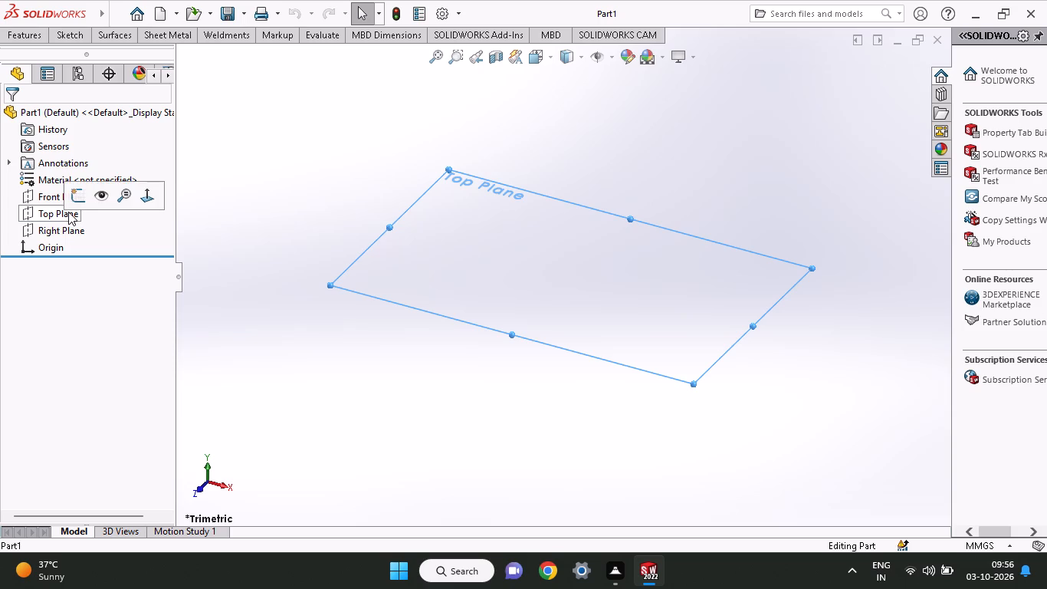
pyautogui.click(79, 198)
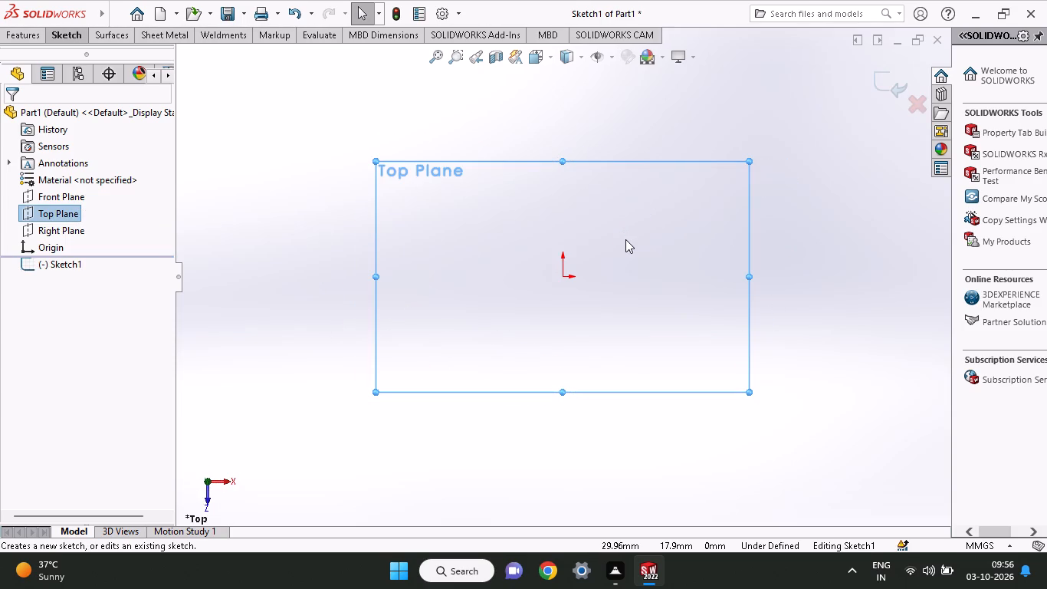
# Sketch a vertical line about 21 mm long, starting level with the origin and about 35.5 mm to its left.
pyautogui.scroll(-1, 625, 239)
pyautogui.click(57, 29)
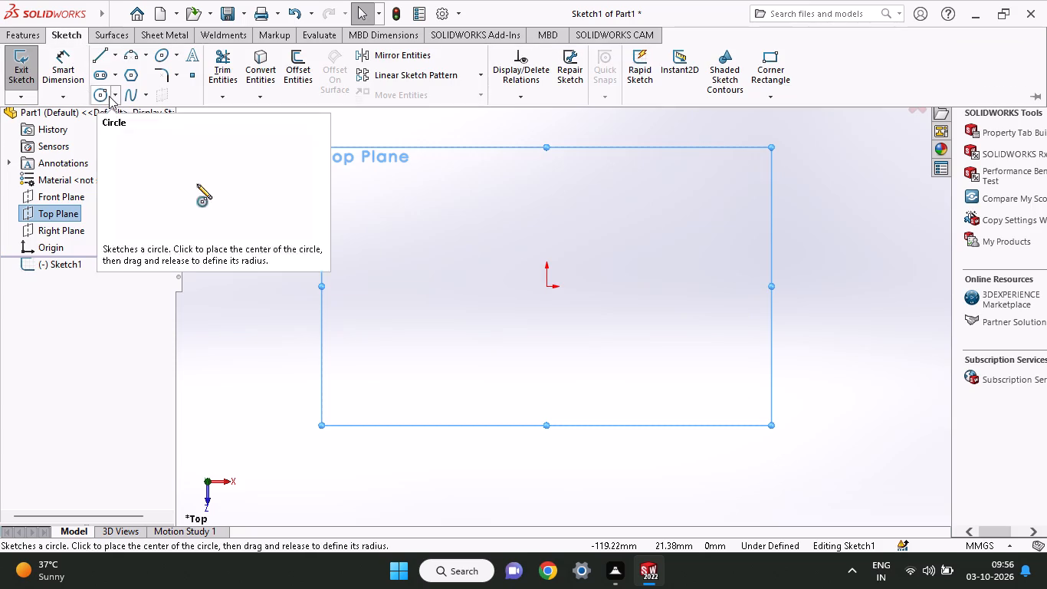
pyautogui.scroll(1, 112, 74)
pyautogui.click(56, 34)
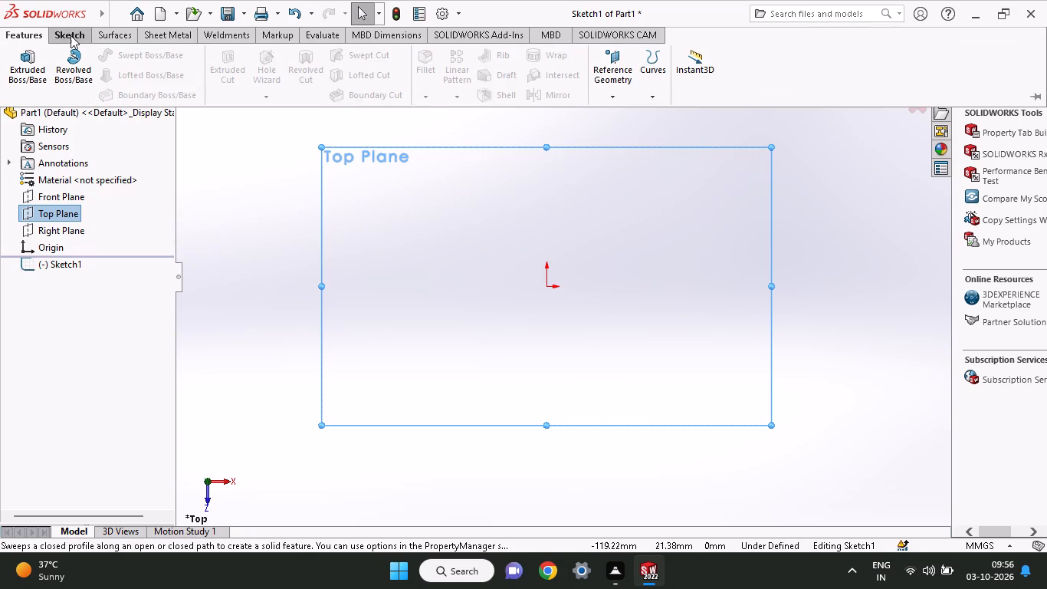
pyautogui.click(71, 32)
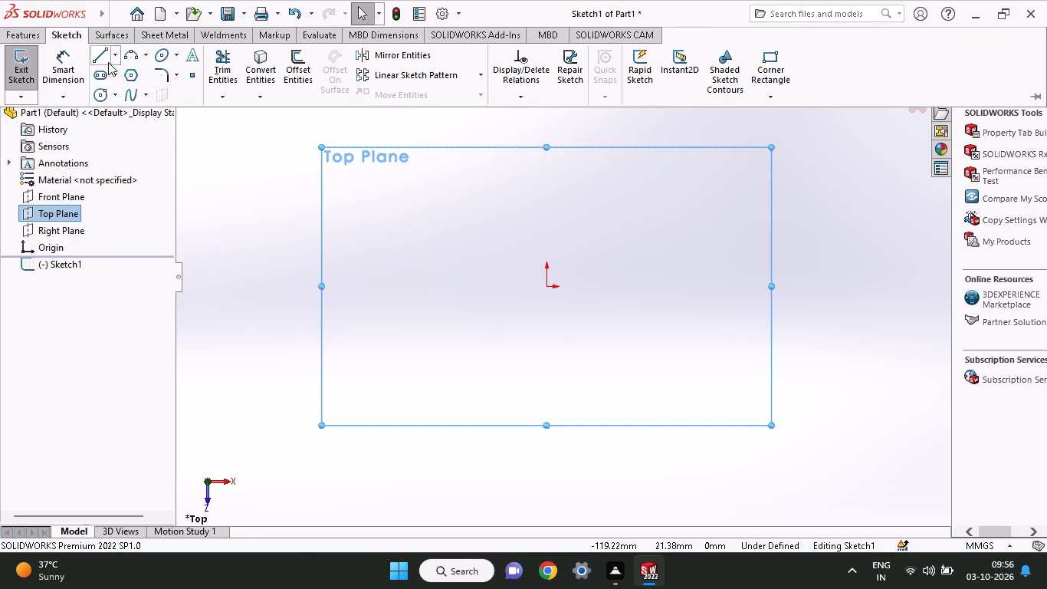
pyautogui.click(102, 57)
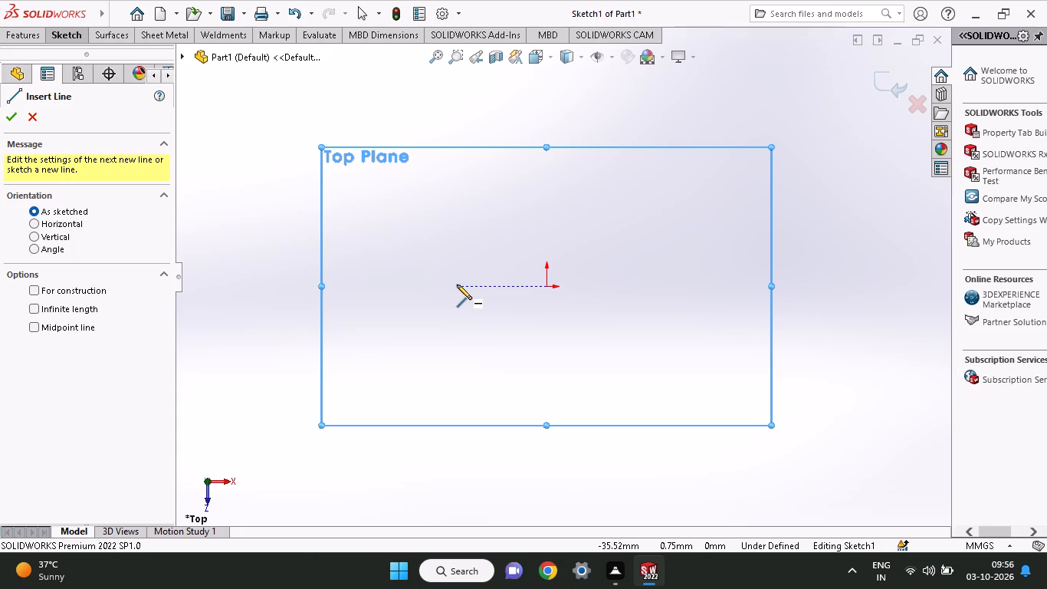
pyautogui.click(457, 285)
pyautogui.click(456, 232)
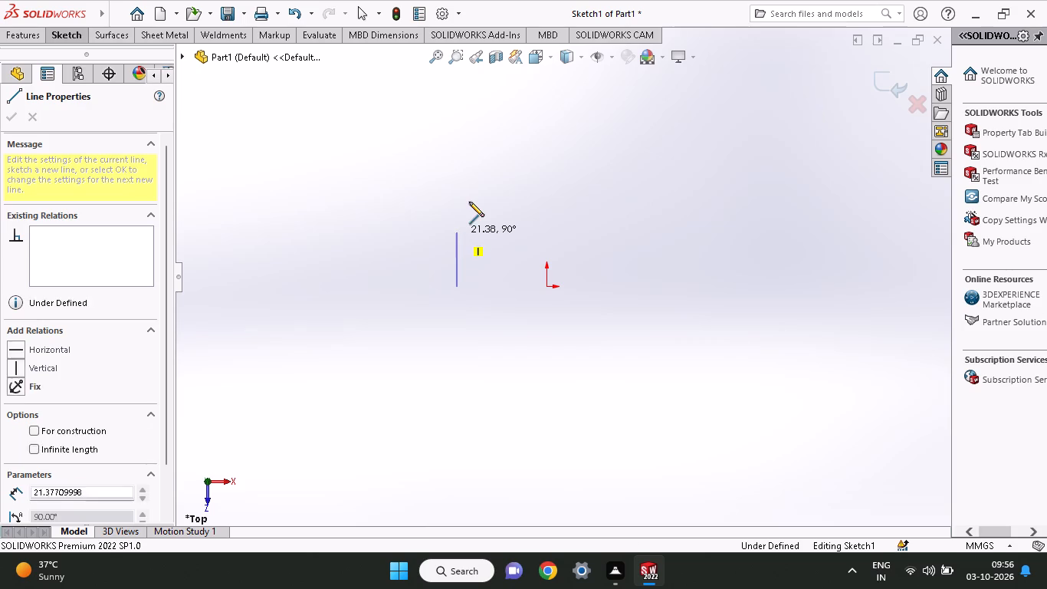
pyautogui.rightClick(469, 202)
pyautogui.click(500, 219)
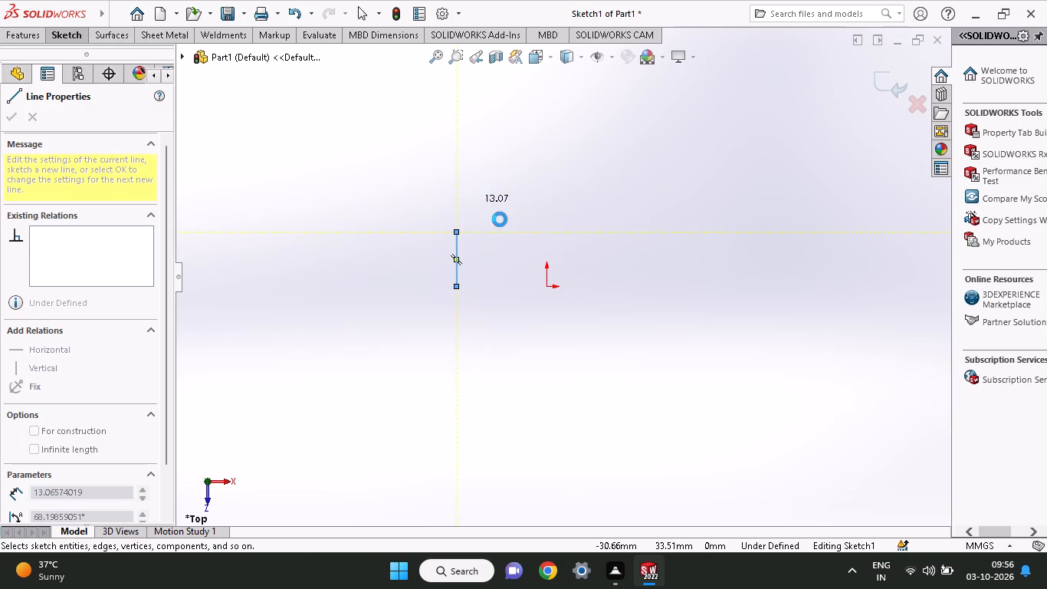
# Dimension the vertical line's length and set it to 16 mm.
pyautogui.click(64, 38)
pyautogui.click(54, 61)
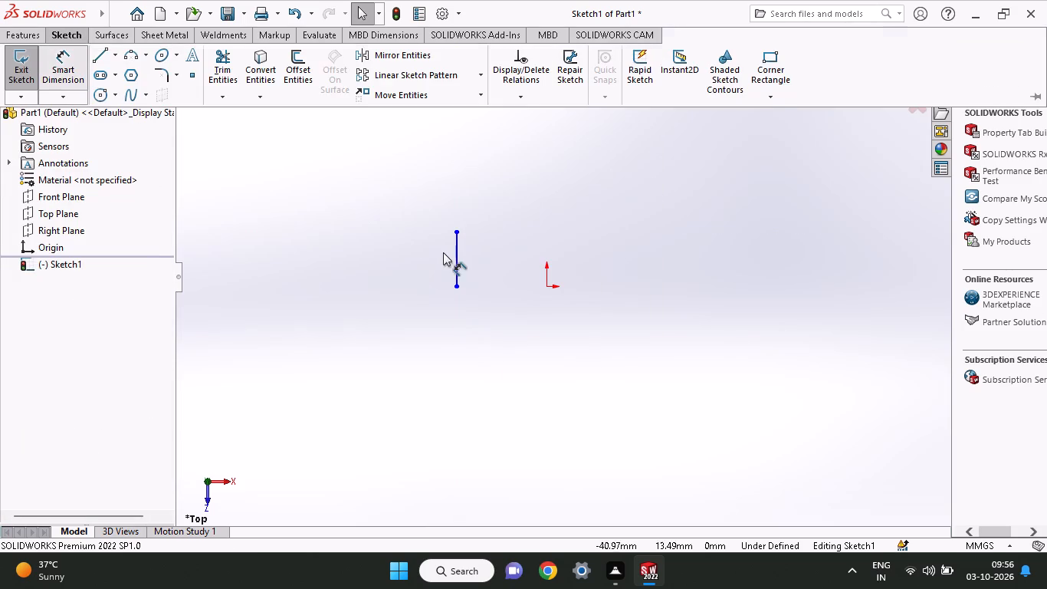
pyautogui.click(458, 262)
pyautogui.click(414, 253)
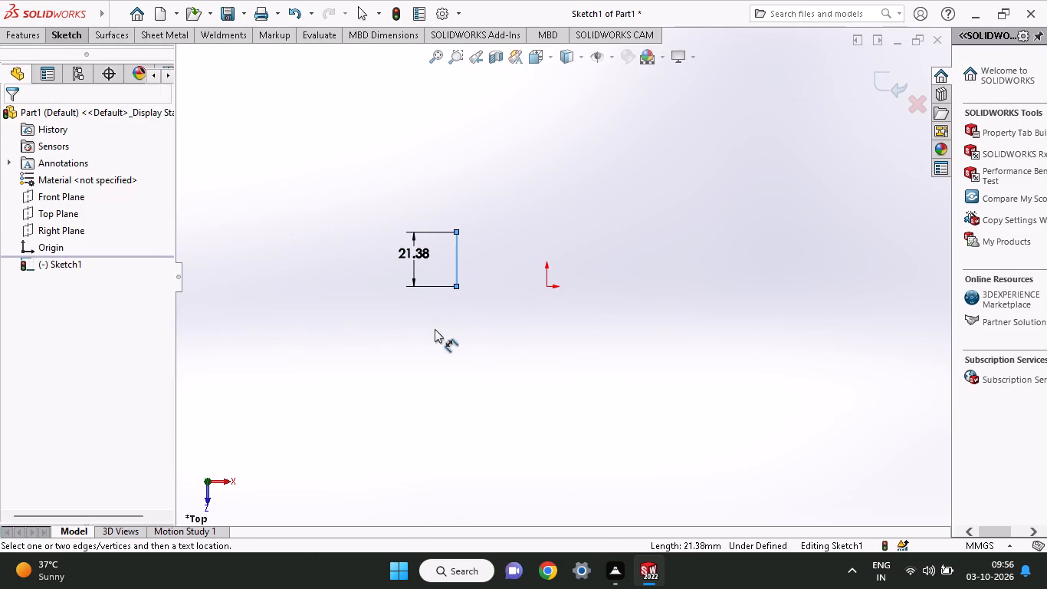
pyautogui.scroll(-1, 440, 337)
pyautogui.write('16')
pyautogui.press('Return')
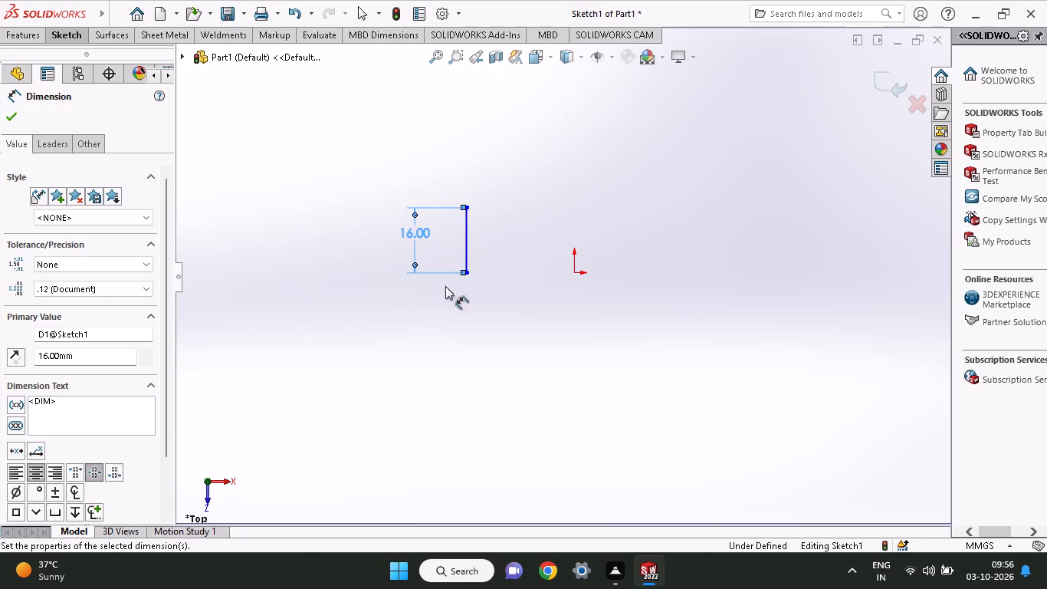
# Sketch a second vertical line about 27 mm long between the first line and the origin, starting level with the first line's upper end.
pyautogui.scroll(1, 474, 250)
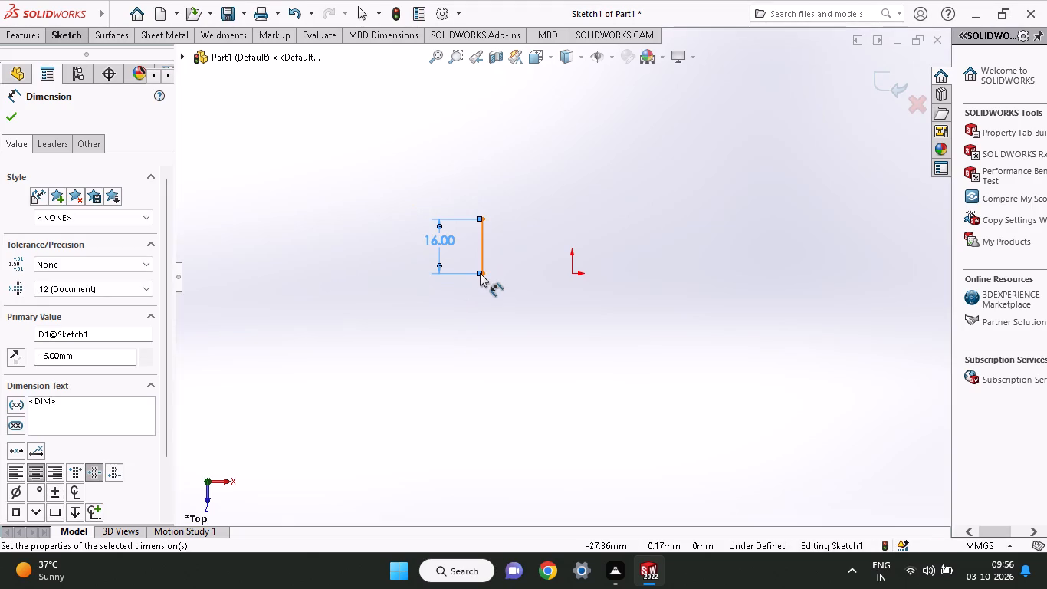
pyautogui.click(60, 35)
pyautogui.click(103, 60)
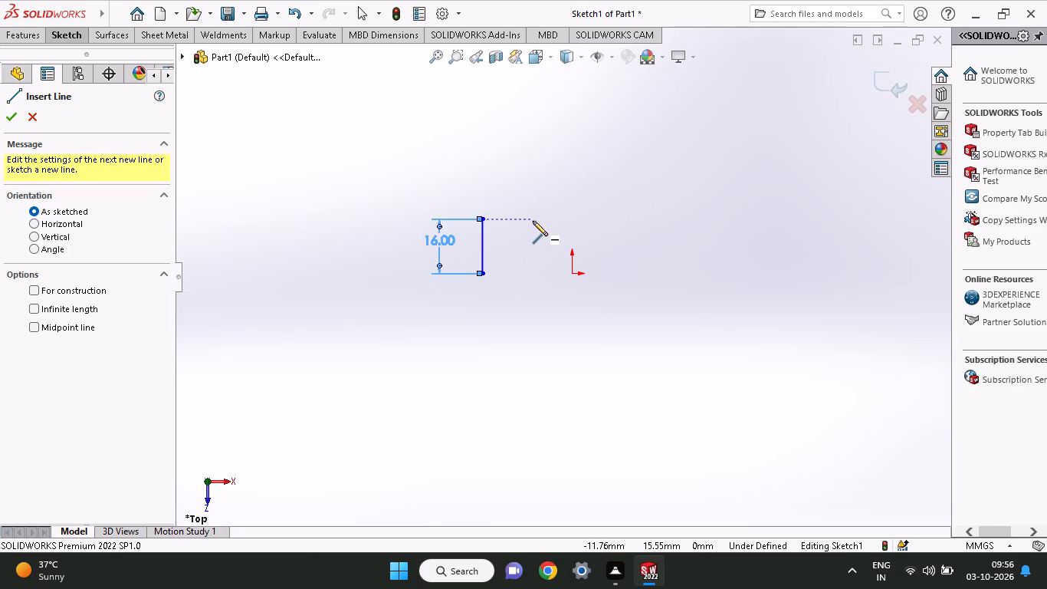
pyautogui.click(533, 221)
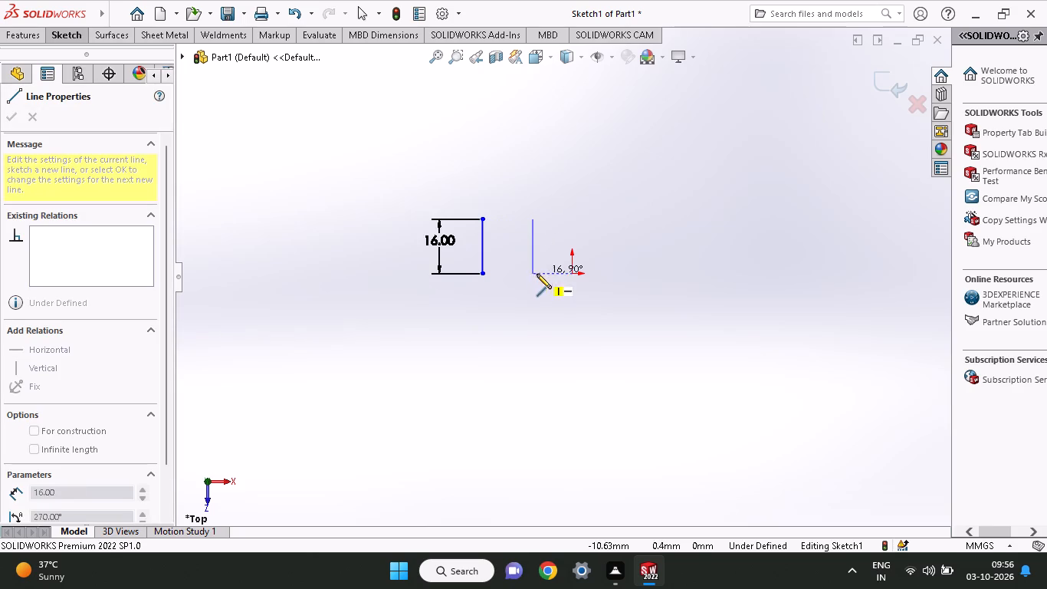
pyautogui.click(530, 310)
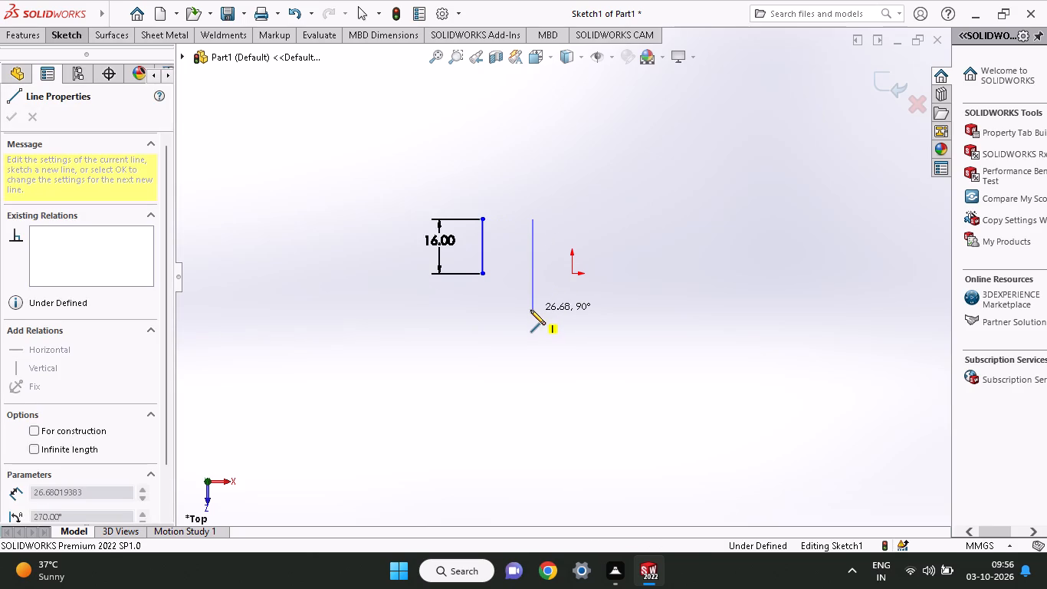
# Dimension the second vertical line's length and set it to 16 mm.
pyautogui.click(56, 37)
pyautogui.click(55, 64)
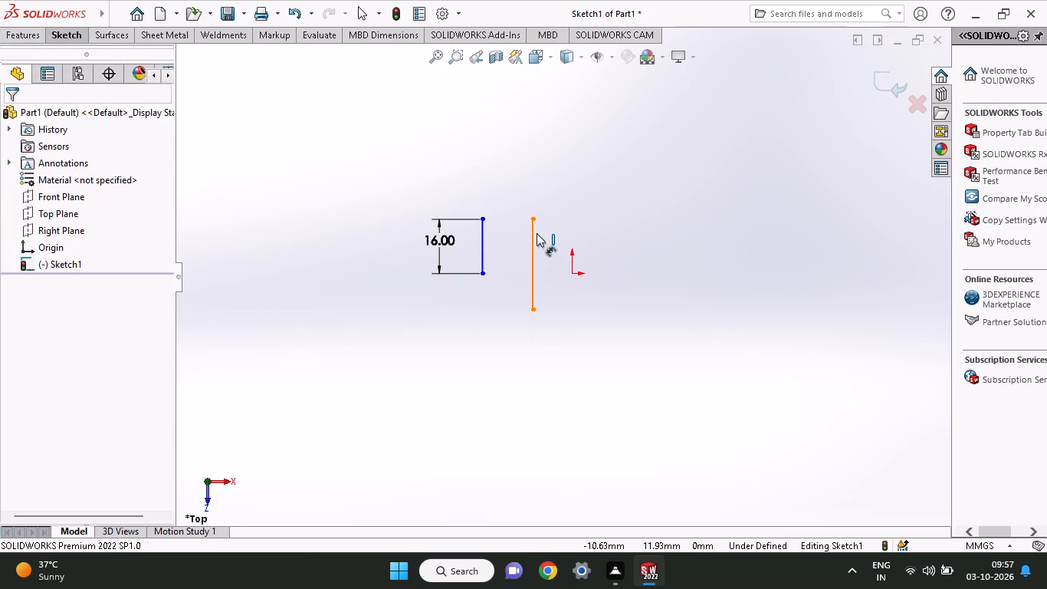
pyautogui.moveTo(536, 235); pyautogui.dragTo(524, 238)
pyautogui.click(387, 236)
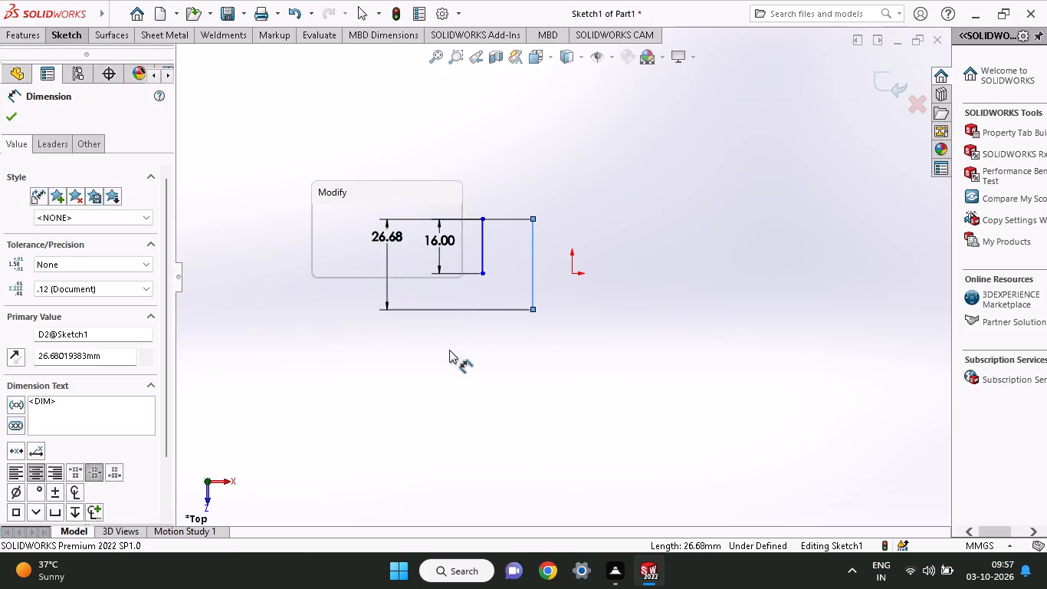
pyautogui.write('16')
pyautogui.press('Return')
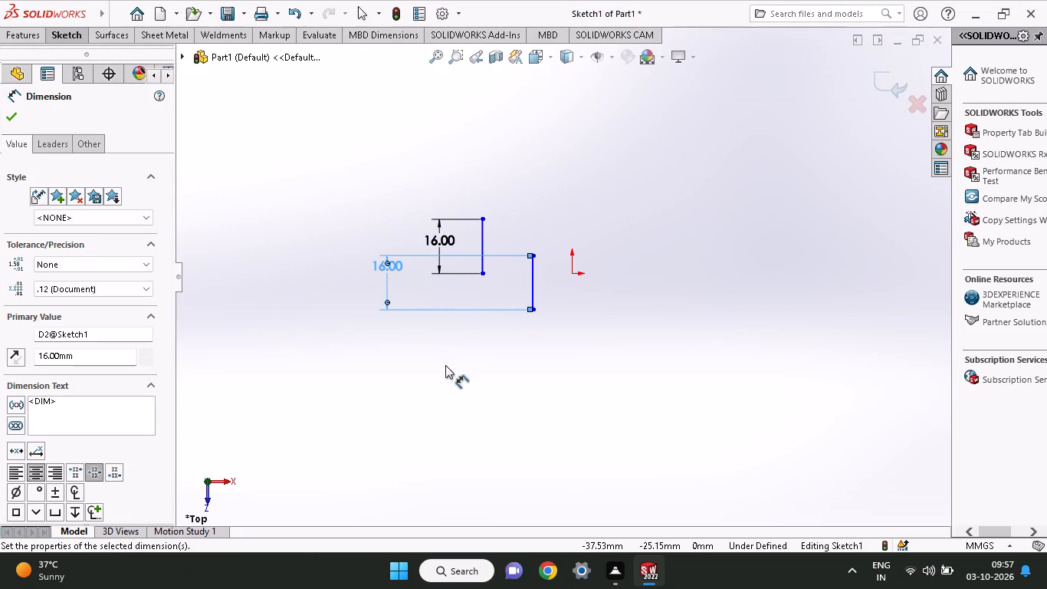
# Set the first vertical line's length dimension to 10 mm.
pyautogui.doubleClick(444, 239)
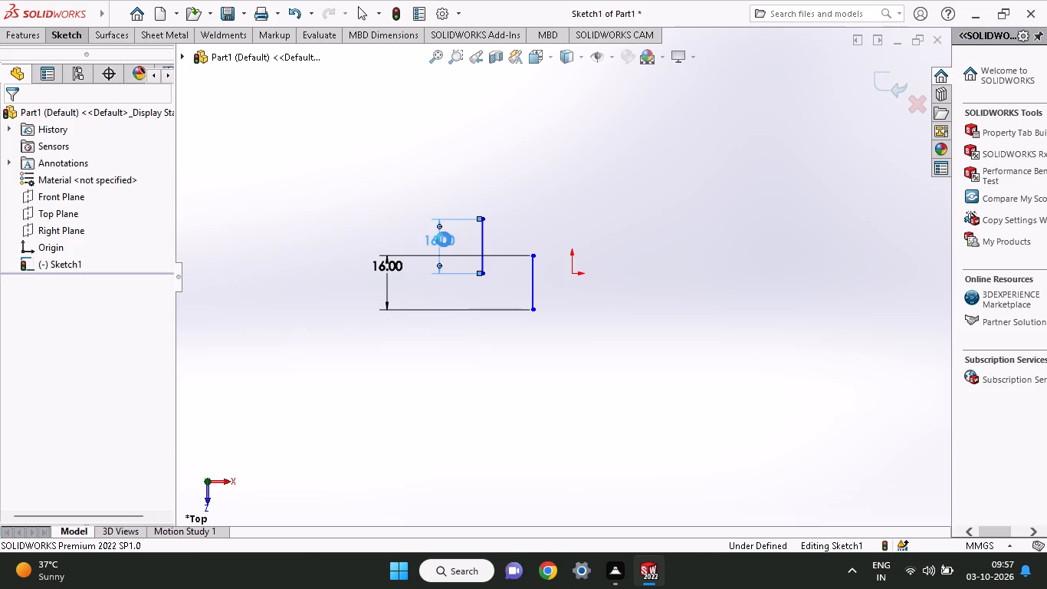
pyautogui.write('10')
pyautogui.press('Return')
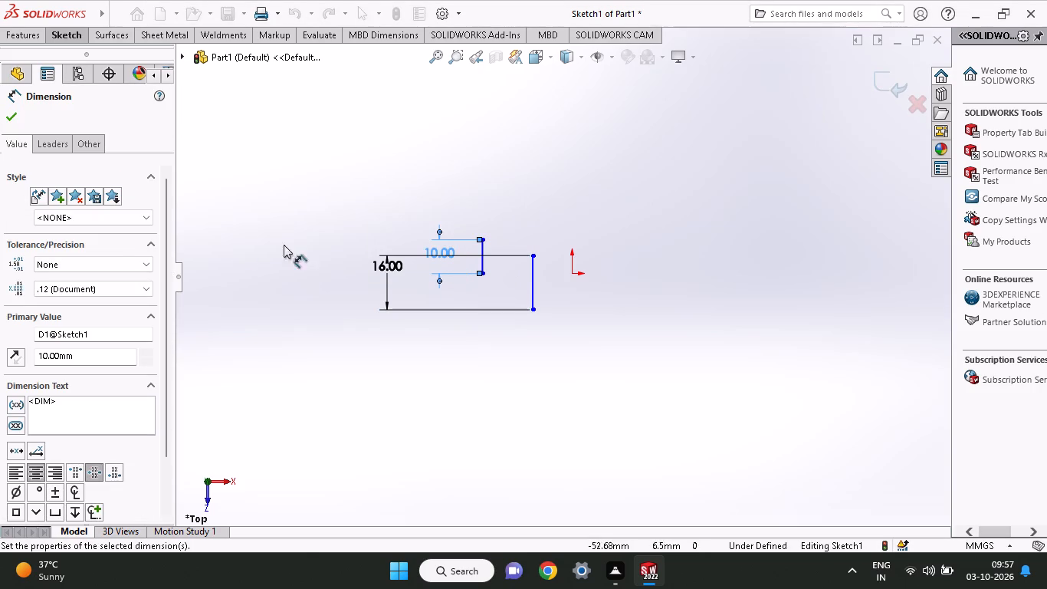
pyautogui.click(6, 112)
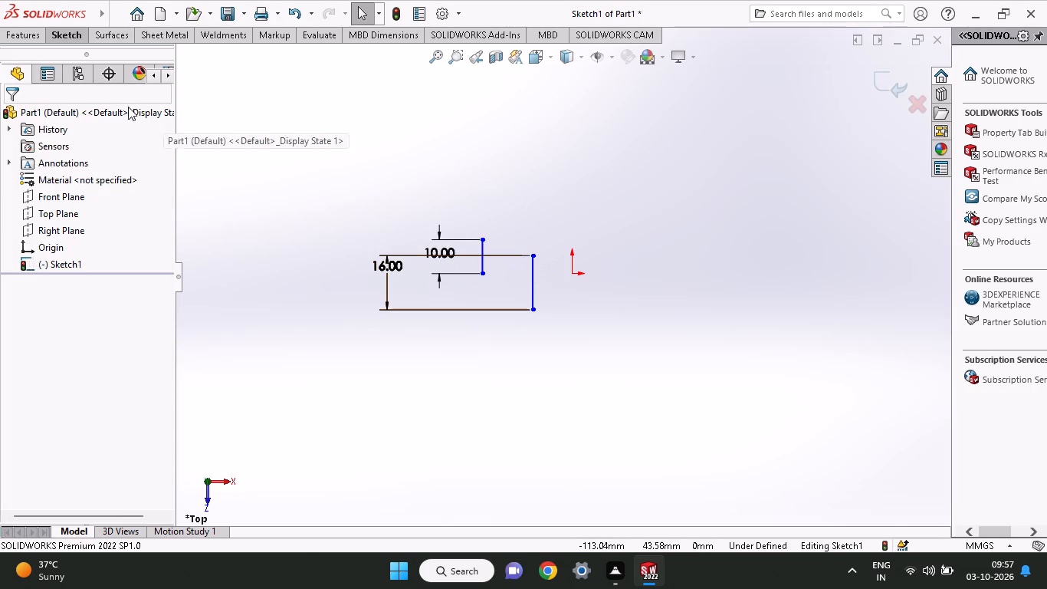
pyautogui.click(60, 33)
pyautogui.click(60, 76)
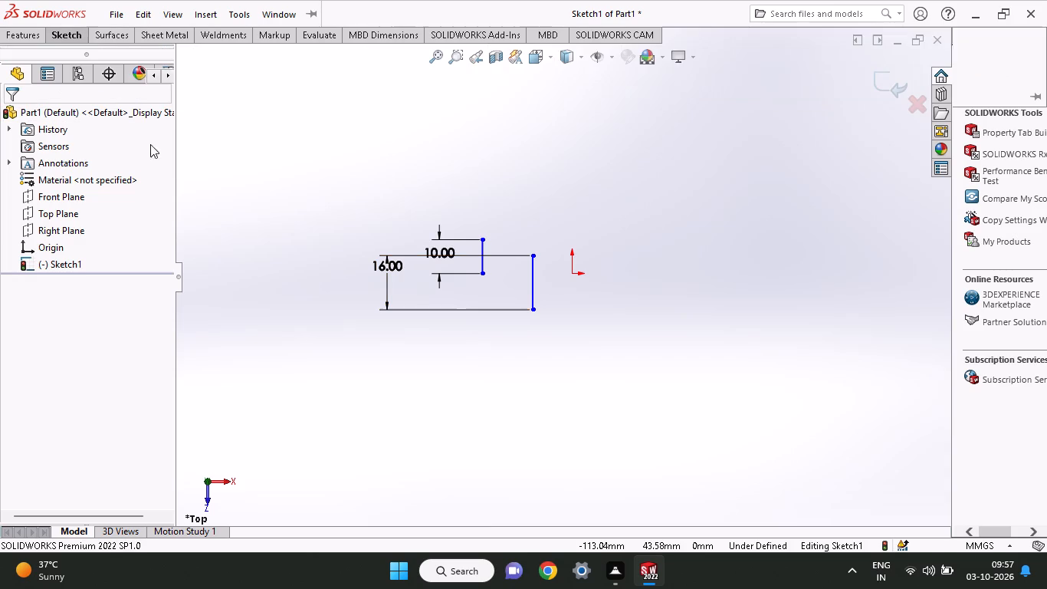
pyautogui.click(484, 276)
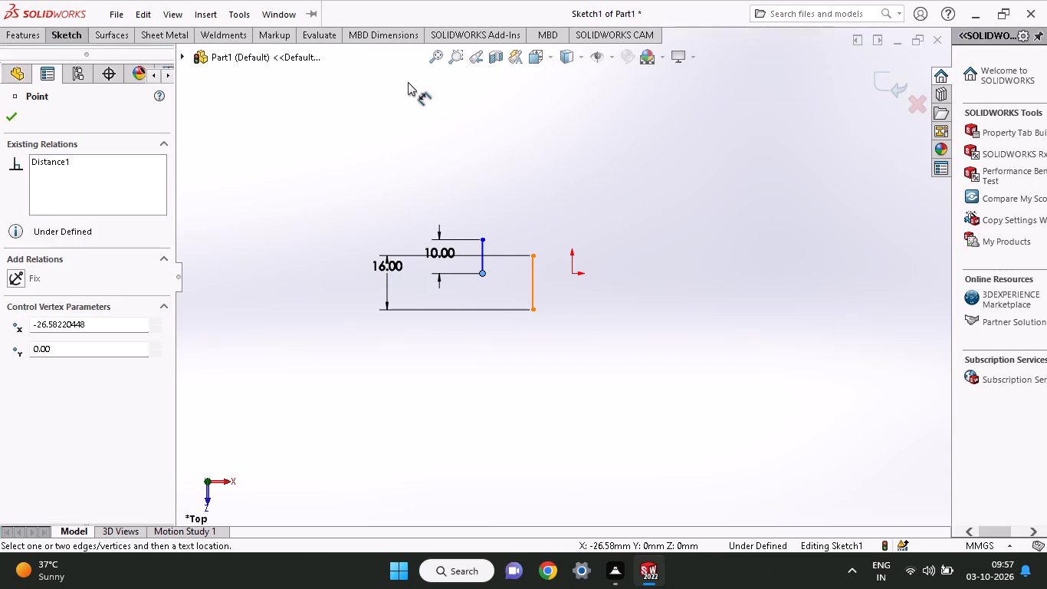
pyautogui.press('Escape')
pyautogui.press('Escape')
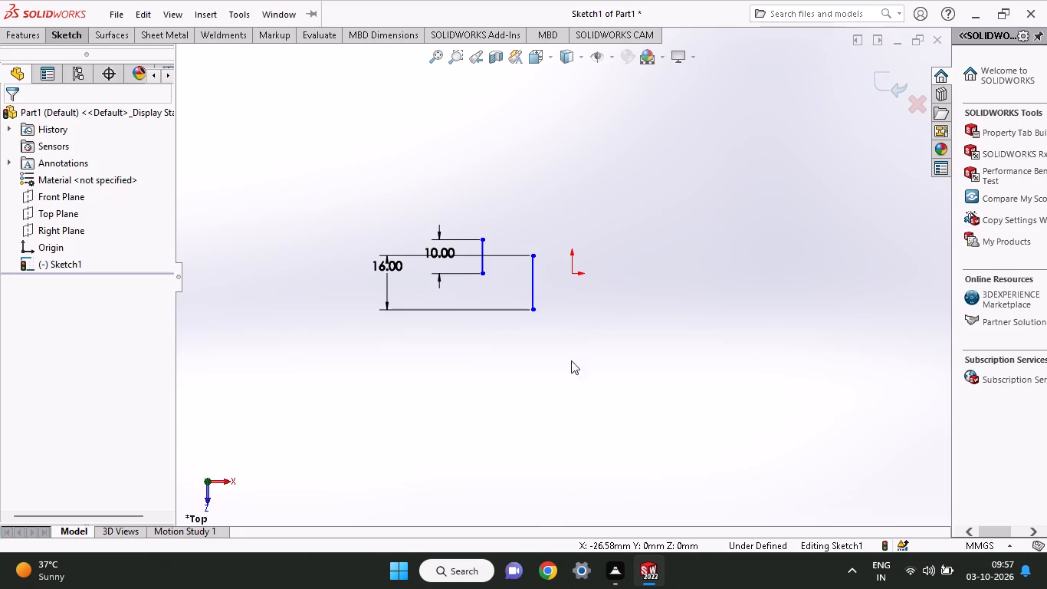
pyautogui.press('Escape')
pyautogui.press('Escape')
# Add a Horizontal relation between the first line's lower endpoint and the origin.
pyautogui.click(480, 273)
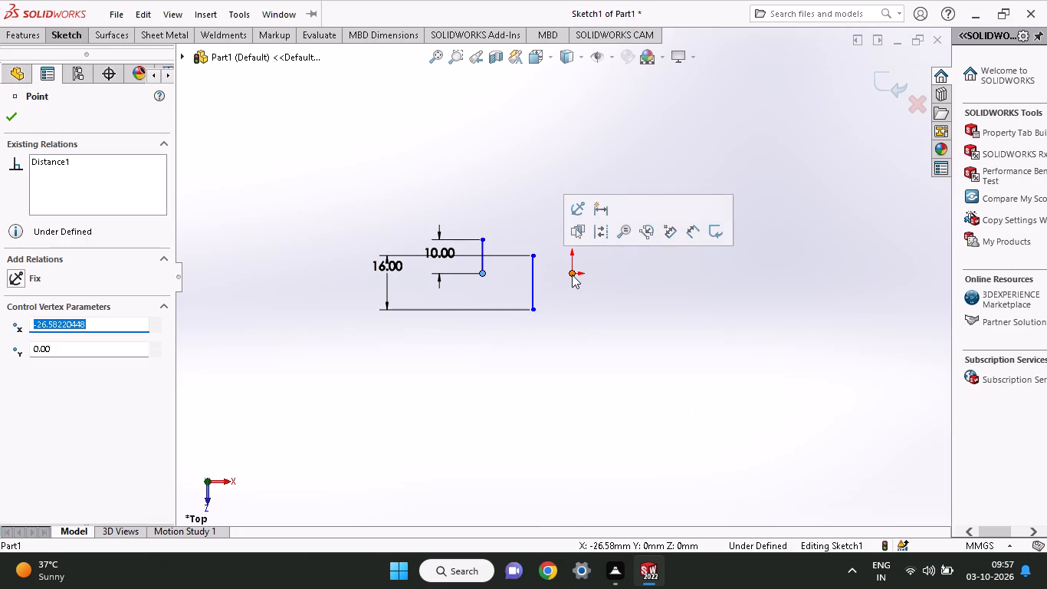
pyautogui.click(572, 275)
pyautogui.keyDown('shift'); pyautogui.click(484, 272); pyautogui.keyUp('shift')
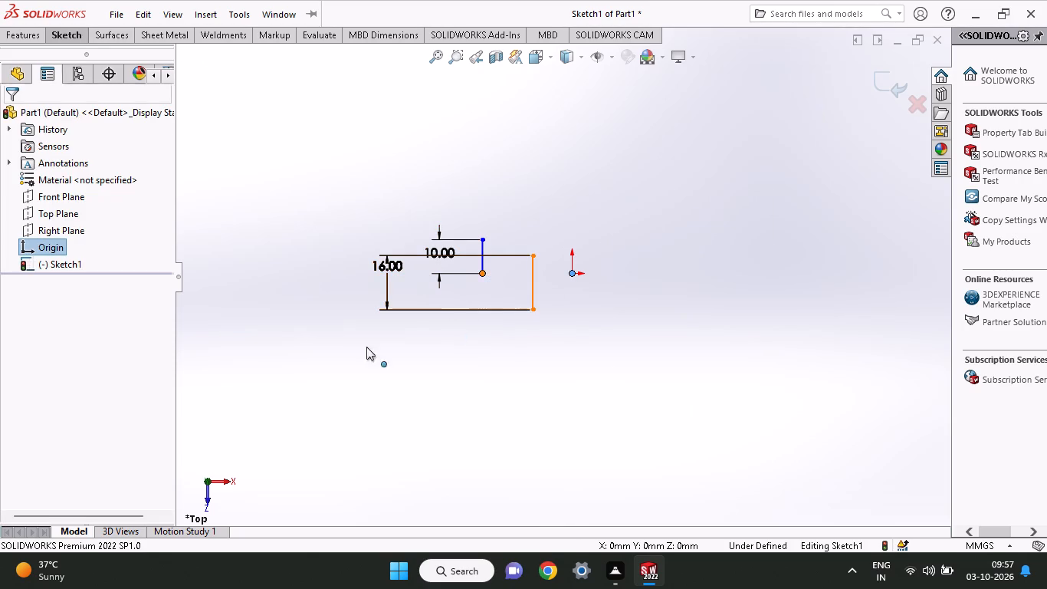
pyautogui.click(34, 365)
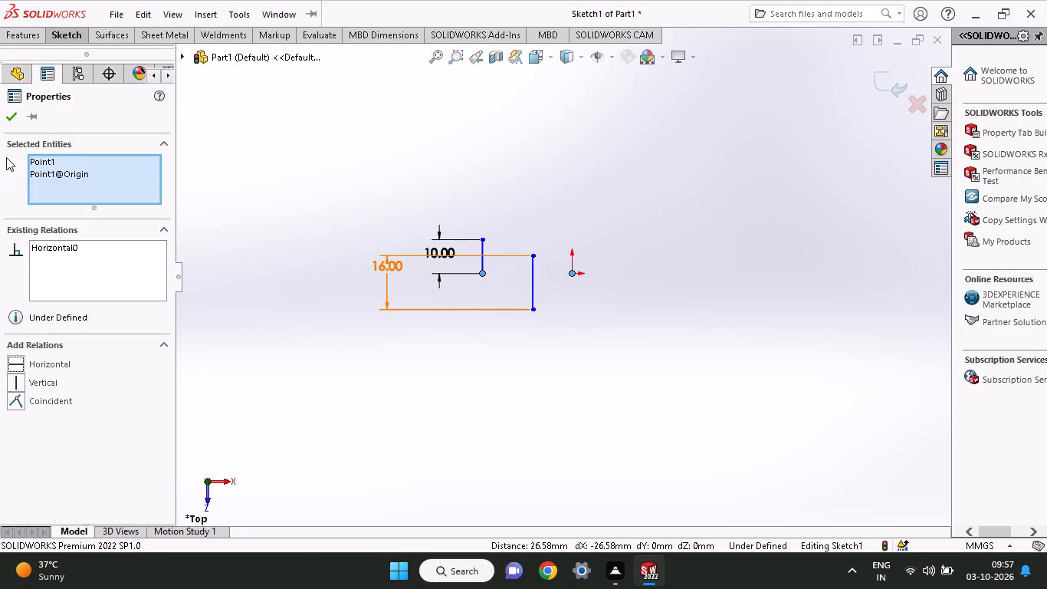
pyautogui.click(8, 120)
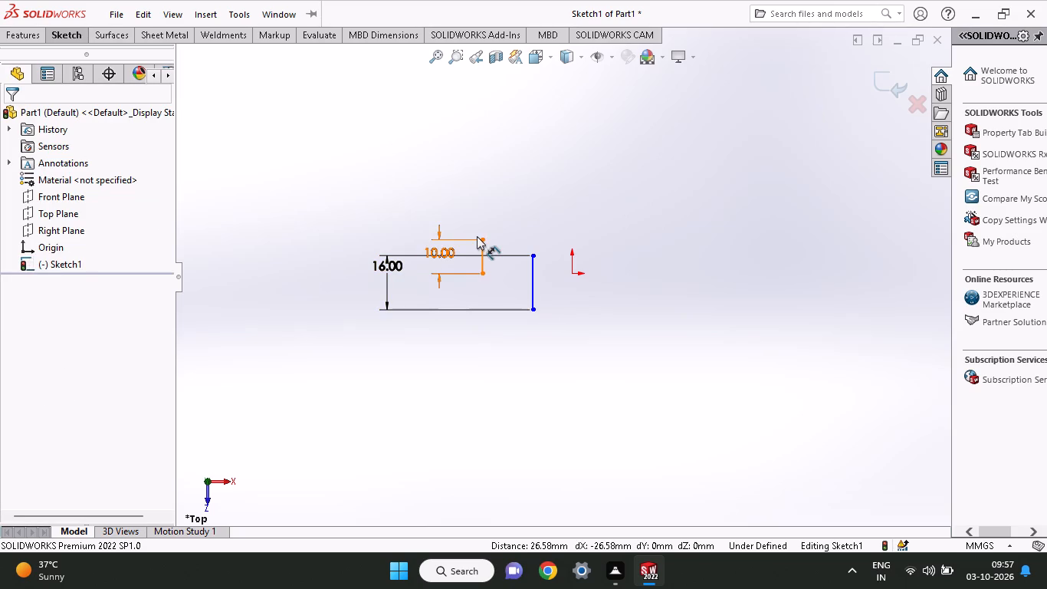
pyautogui.press('Escape')
pyautogui.press('Escape')
pyautogui.press('Escape')
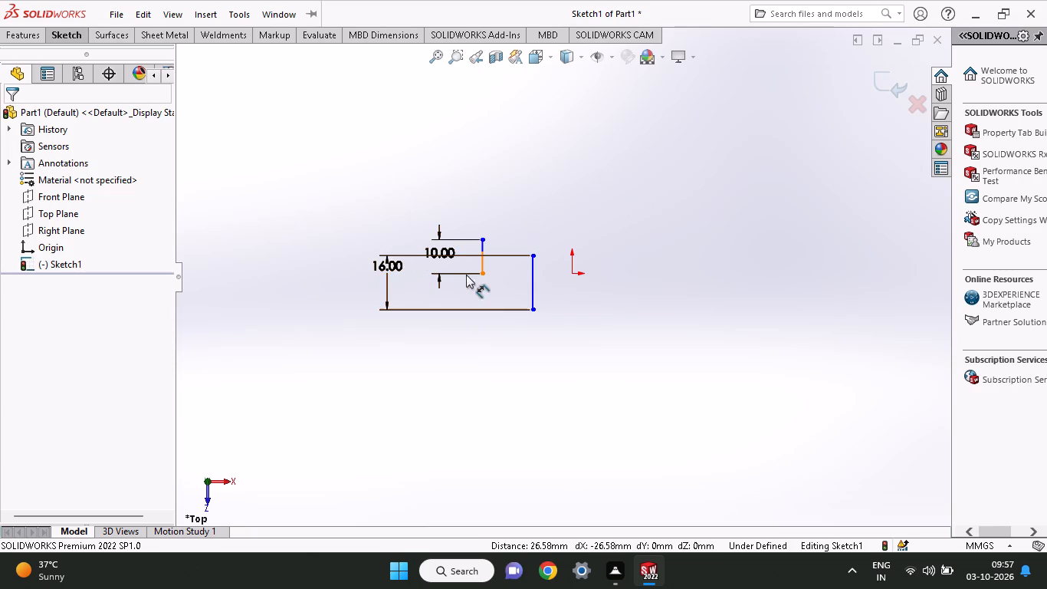
# Set the first vertical line's length dimension to 16 mm.
pyautogui.doubleClick(452, 250)
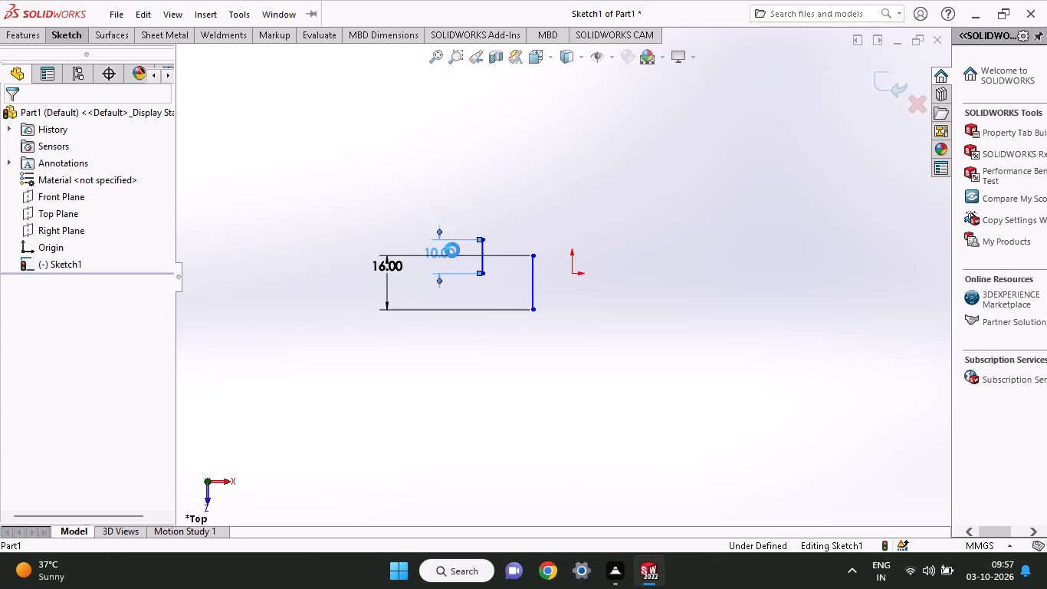
pyautogui.write('16')
pyautogui.press('Return')
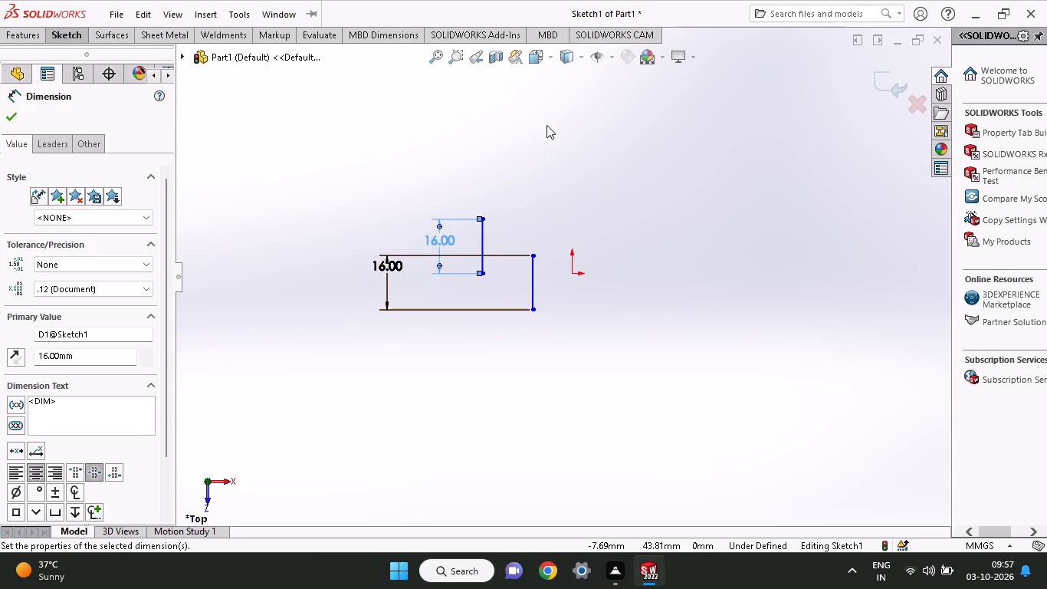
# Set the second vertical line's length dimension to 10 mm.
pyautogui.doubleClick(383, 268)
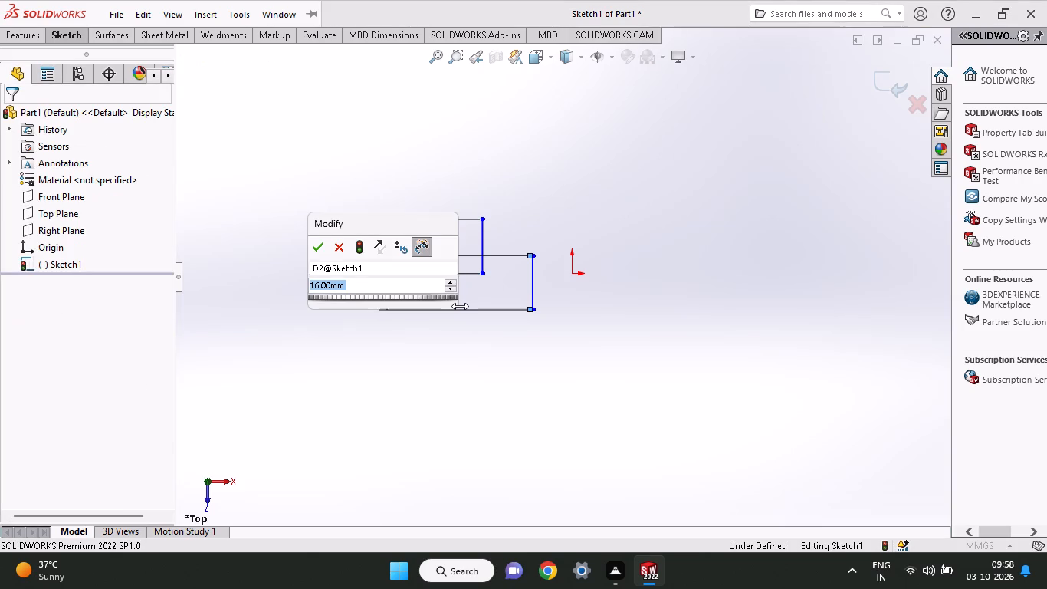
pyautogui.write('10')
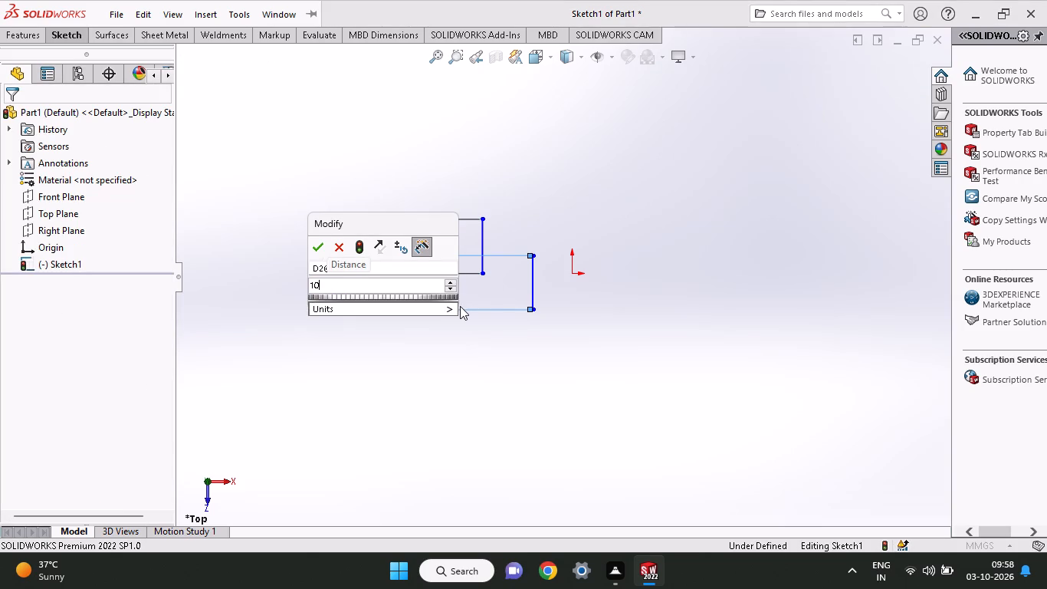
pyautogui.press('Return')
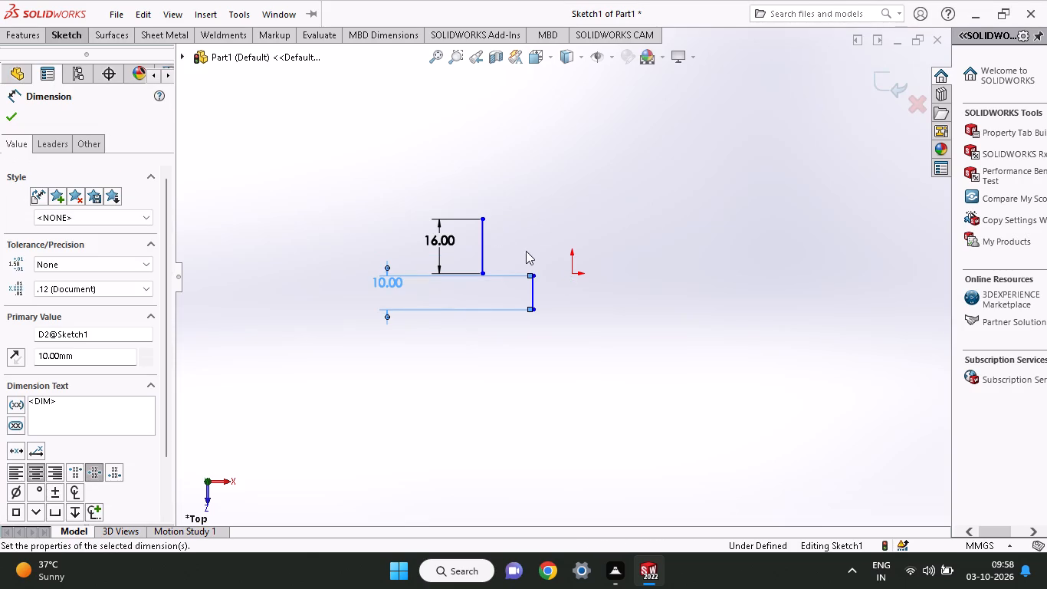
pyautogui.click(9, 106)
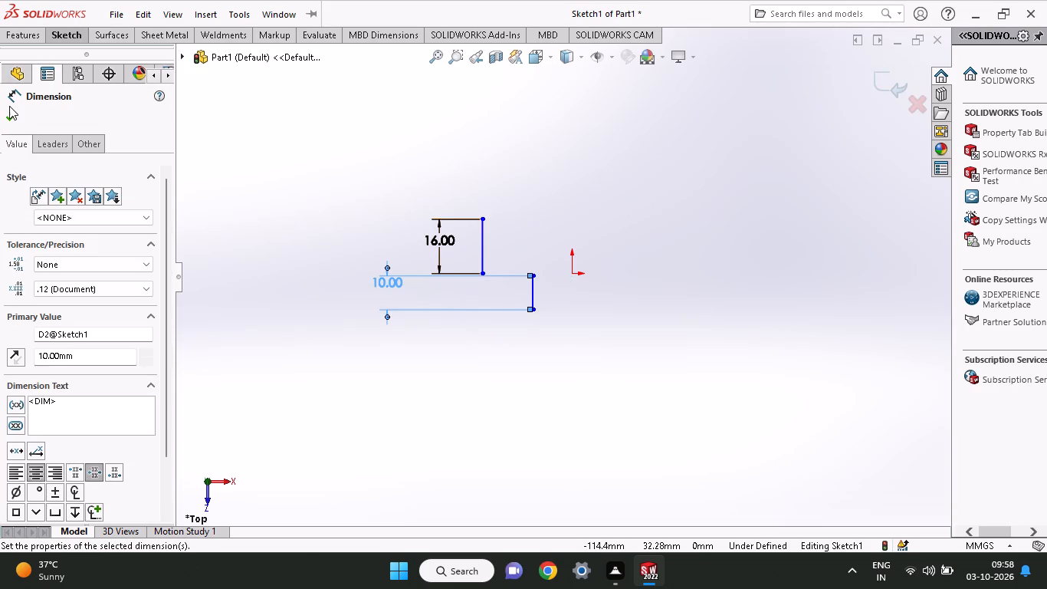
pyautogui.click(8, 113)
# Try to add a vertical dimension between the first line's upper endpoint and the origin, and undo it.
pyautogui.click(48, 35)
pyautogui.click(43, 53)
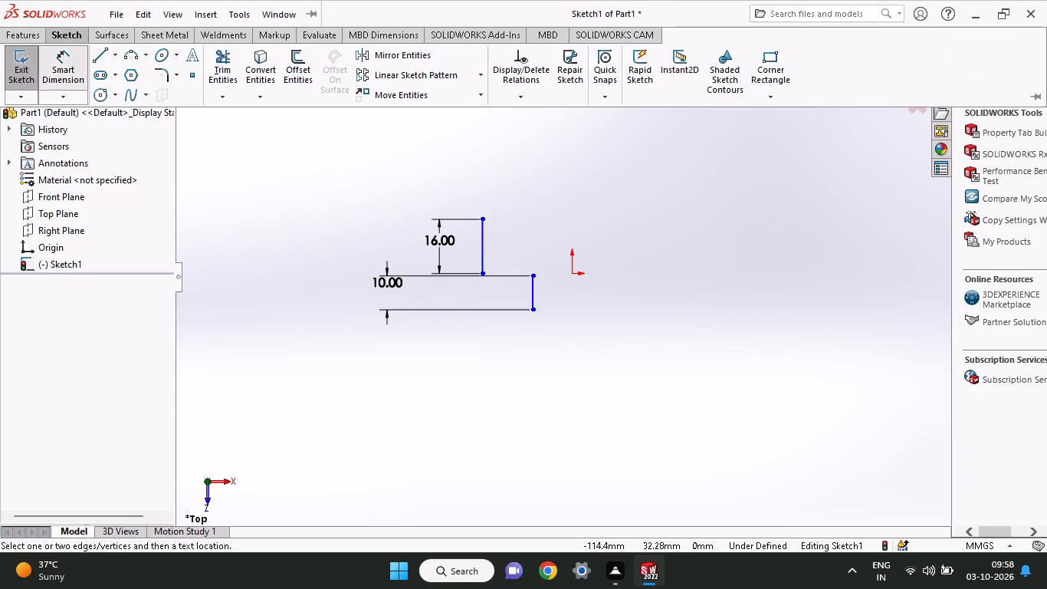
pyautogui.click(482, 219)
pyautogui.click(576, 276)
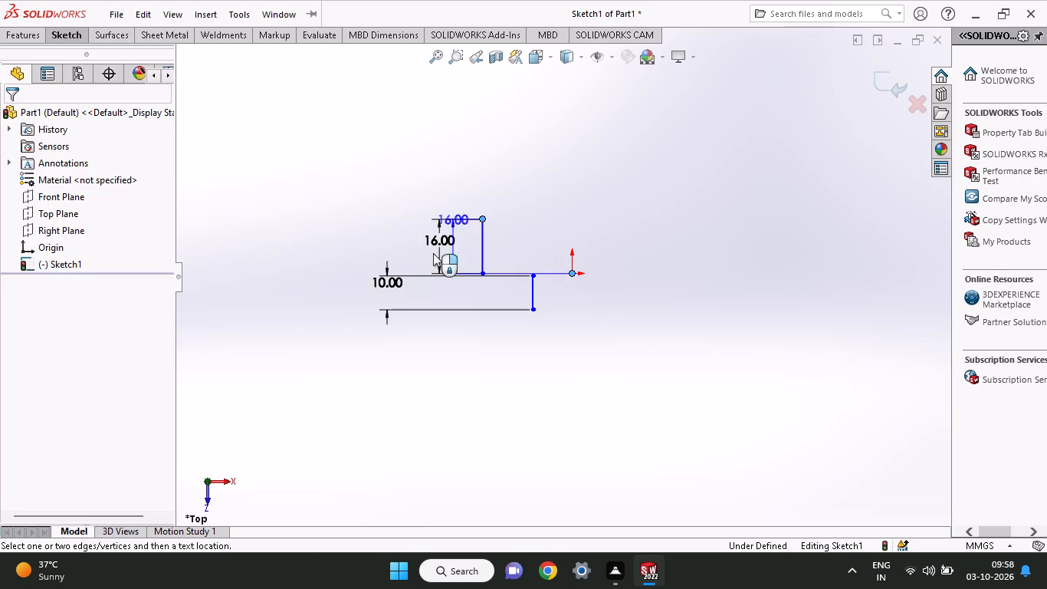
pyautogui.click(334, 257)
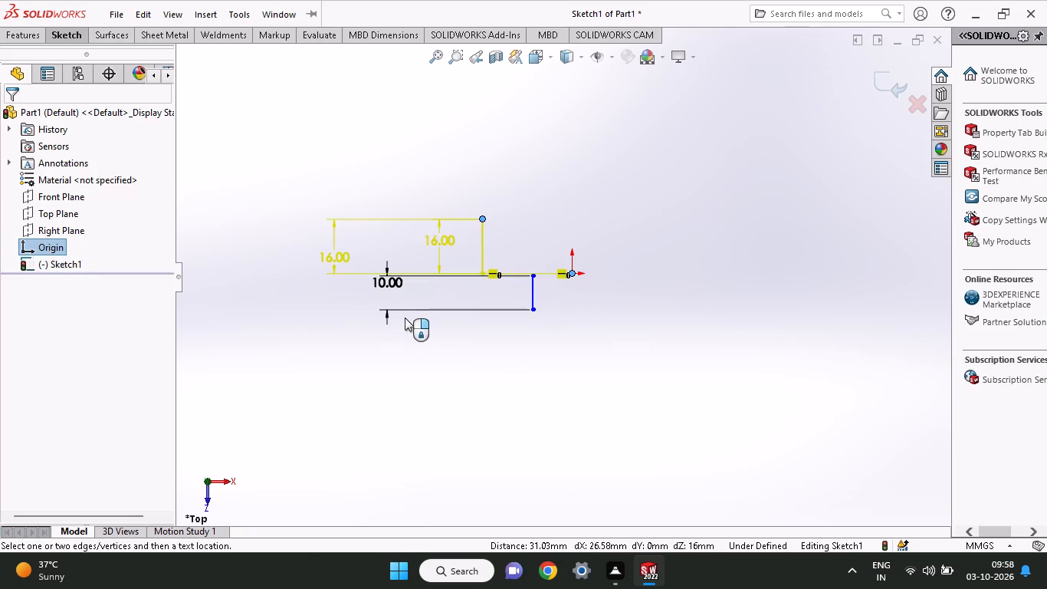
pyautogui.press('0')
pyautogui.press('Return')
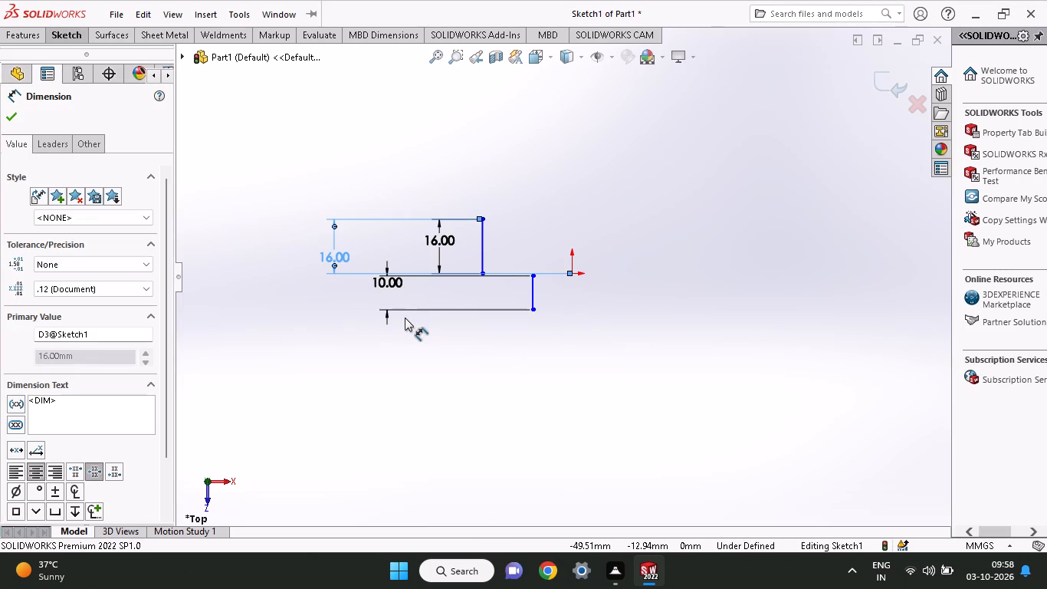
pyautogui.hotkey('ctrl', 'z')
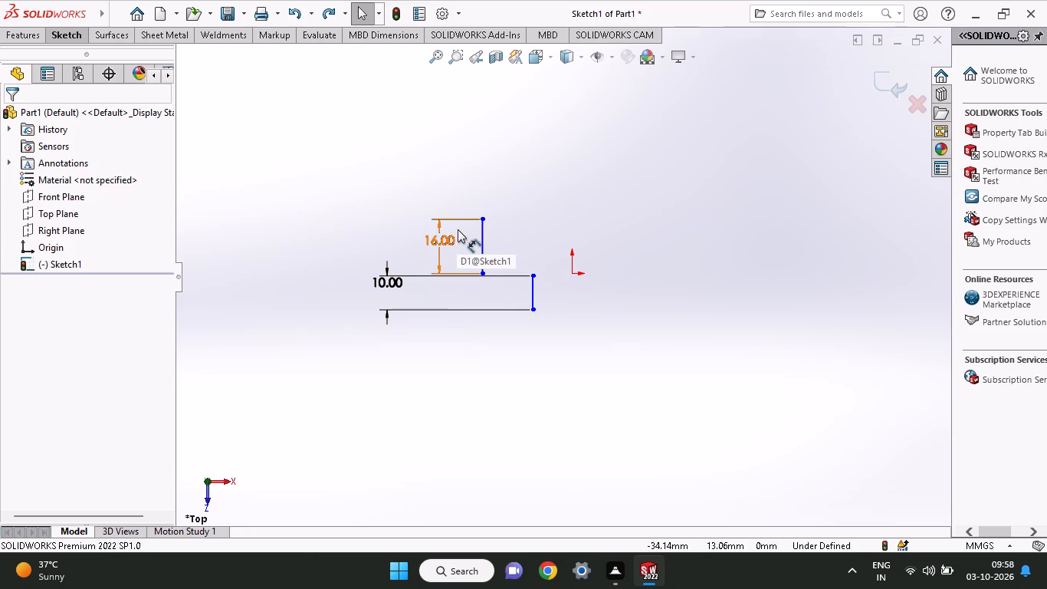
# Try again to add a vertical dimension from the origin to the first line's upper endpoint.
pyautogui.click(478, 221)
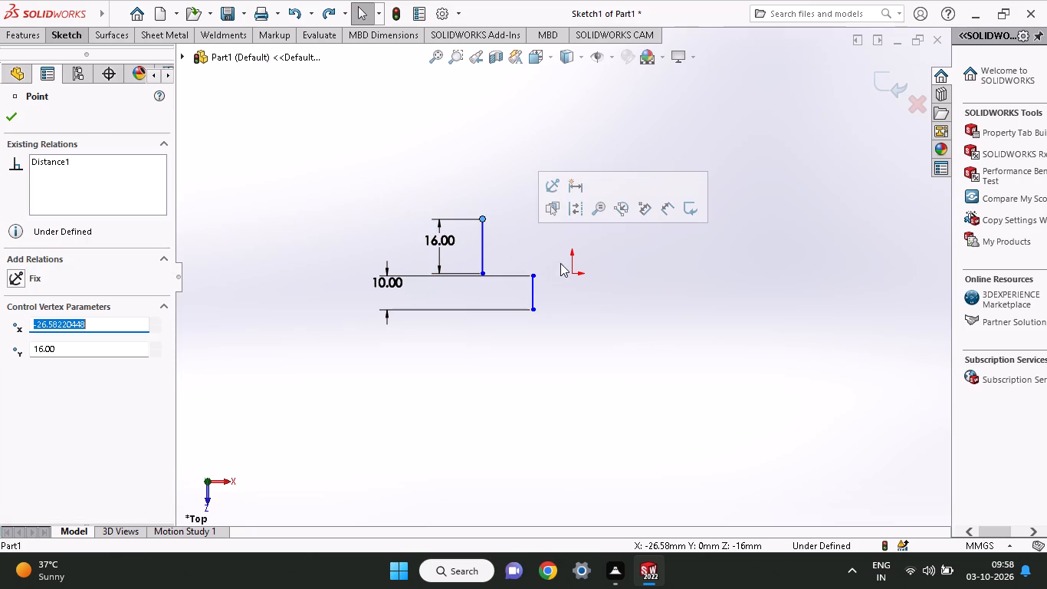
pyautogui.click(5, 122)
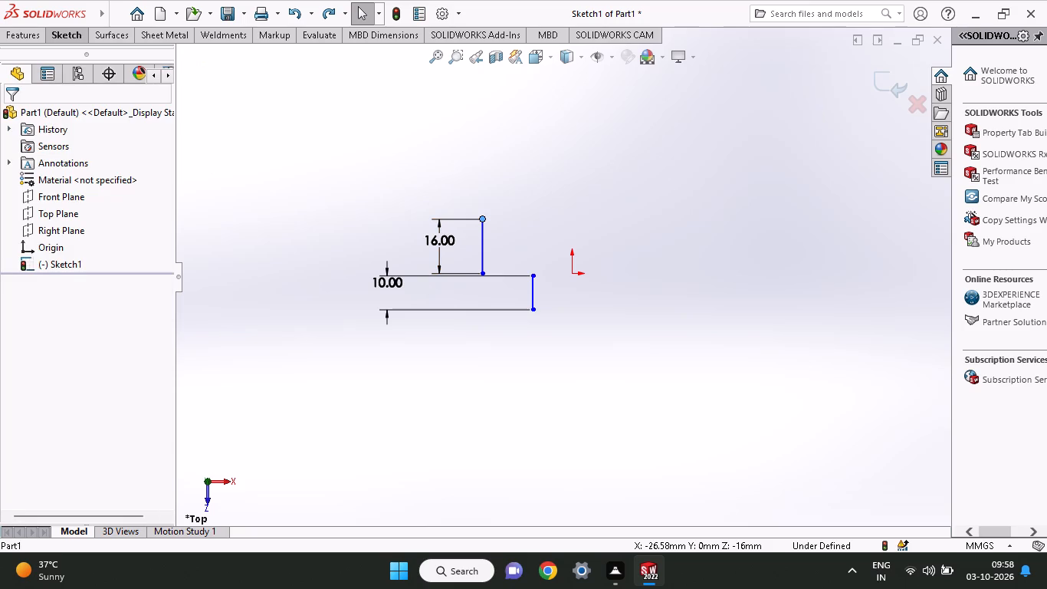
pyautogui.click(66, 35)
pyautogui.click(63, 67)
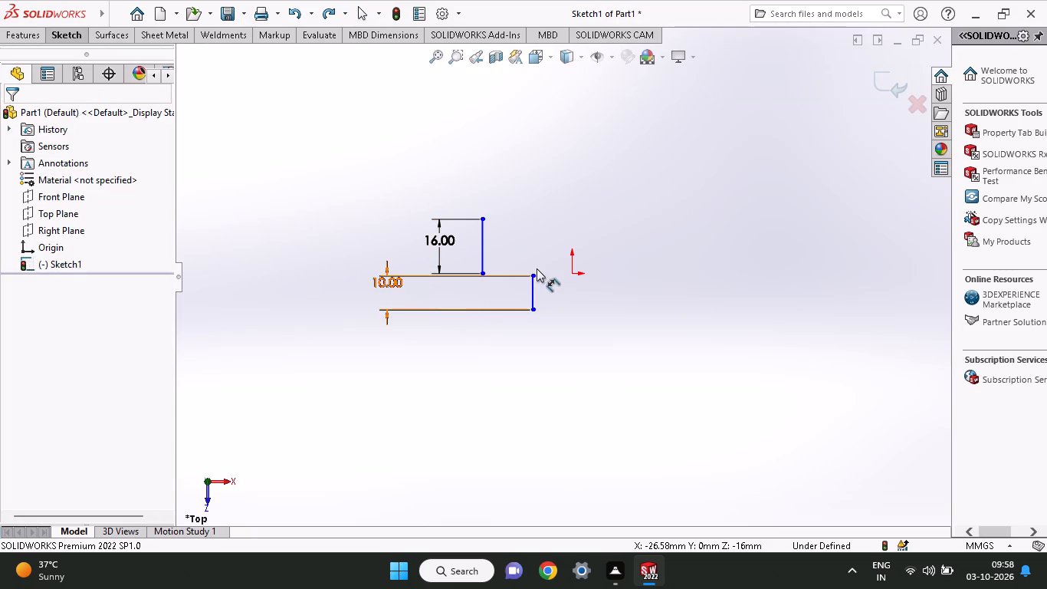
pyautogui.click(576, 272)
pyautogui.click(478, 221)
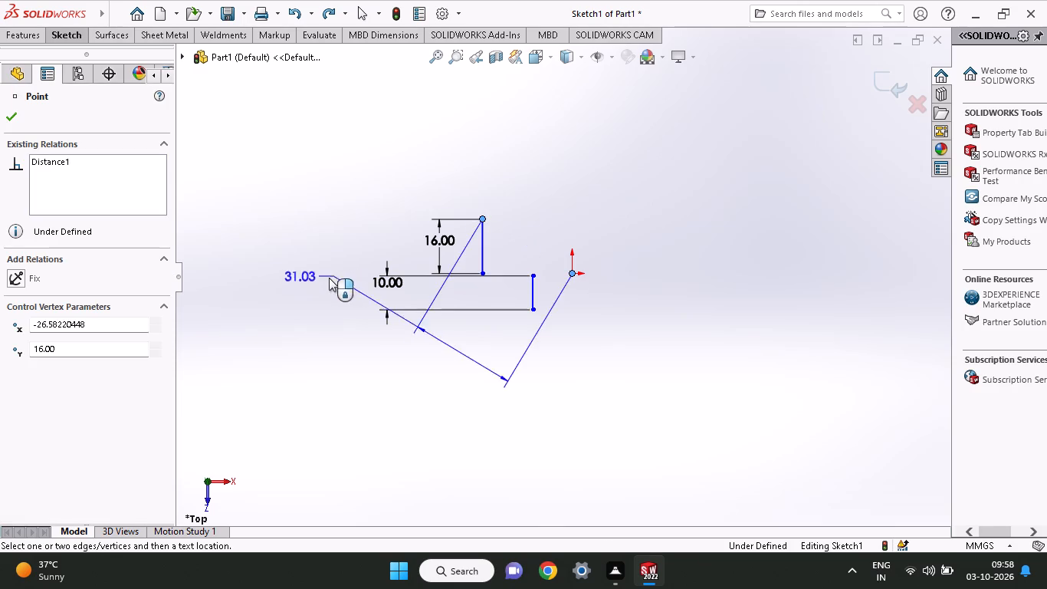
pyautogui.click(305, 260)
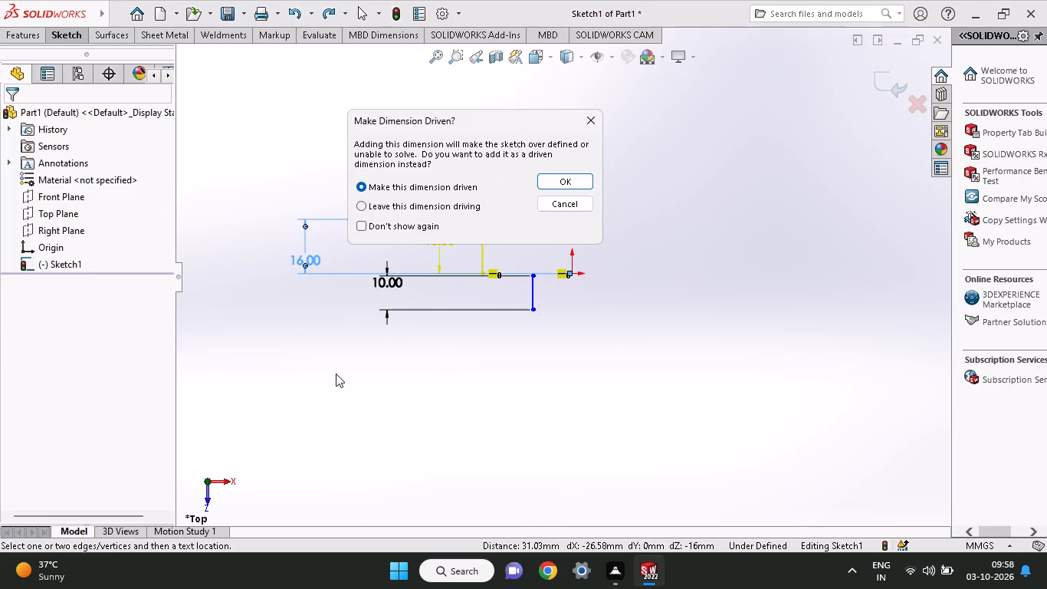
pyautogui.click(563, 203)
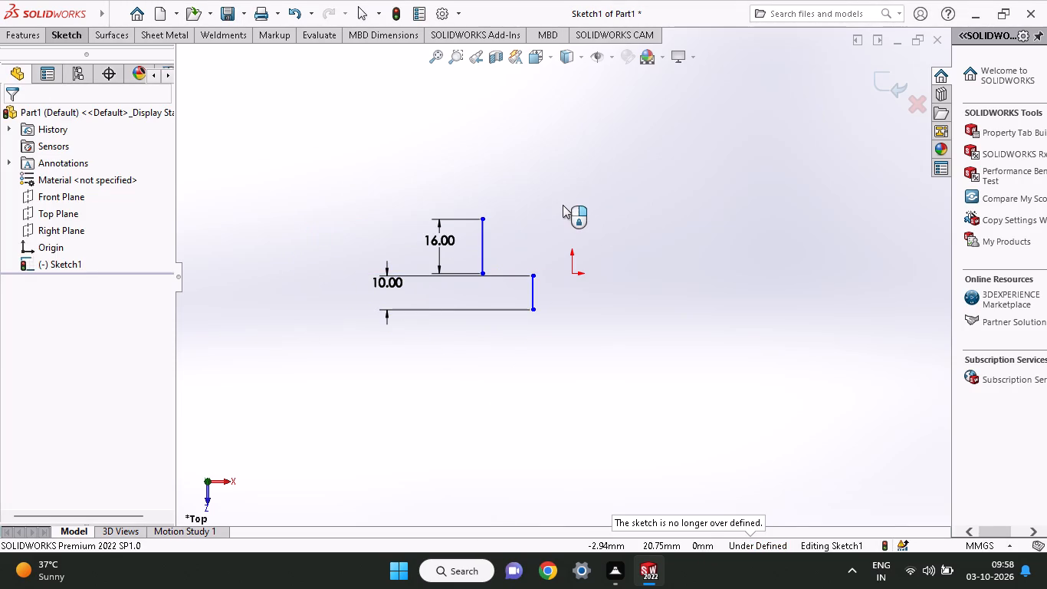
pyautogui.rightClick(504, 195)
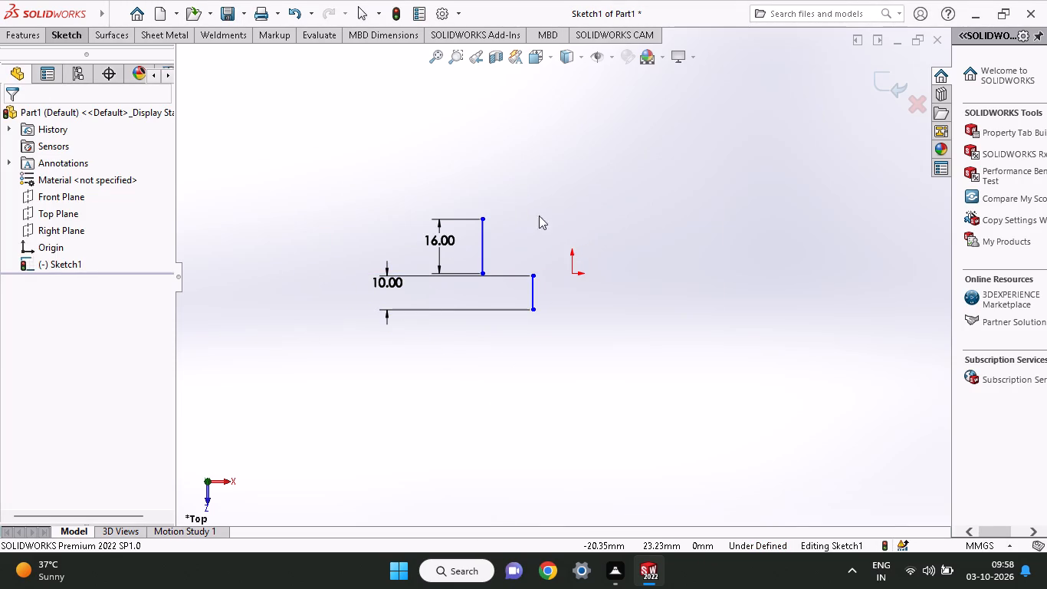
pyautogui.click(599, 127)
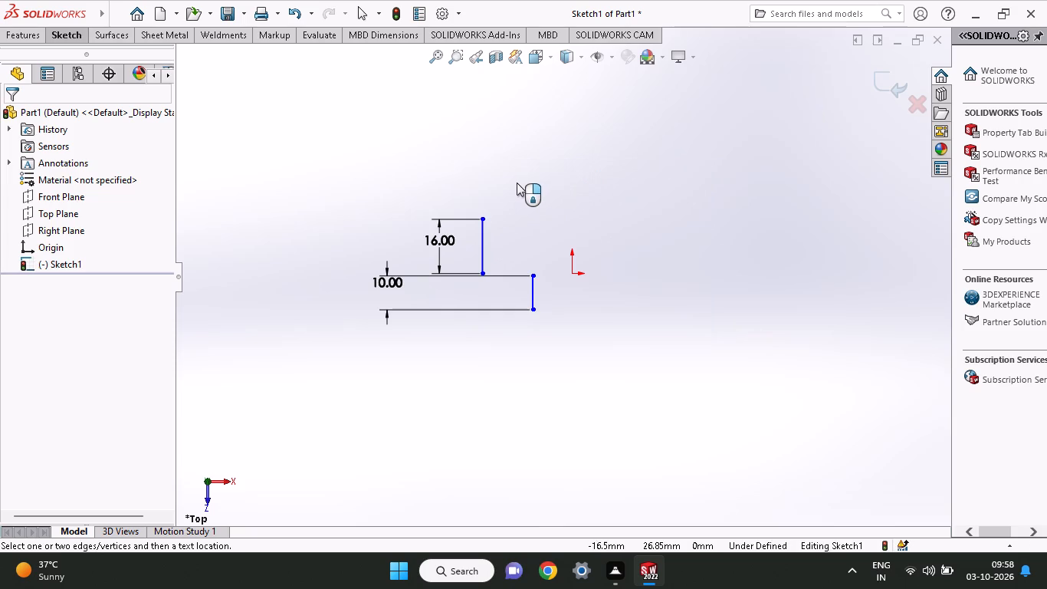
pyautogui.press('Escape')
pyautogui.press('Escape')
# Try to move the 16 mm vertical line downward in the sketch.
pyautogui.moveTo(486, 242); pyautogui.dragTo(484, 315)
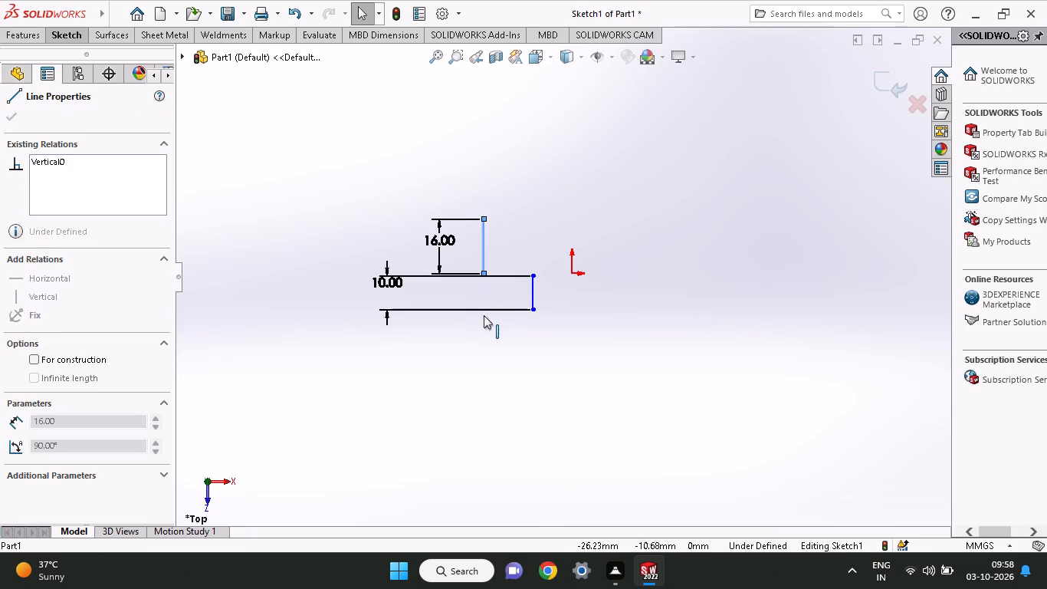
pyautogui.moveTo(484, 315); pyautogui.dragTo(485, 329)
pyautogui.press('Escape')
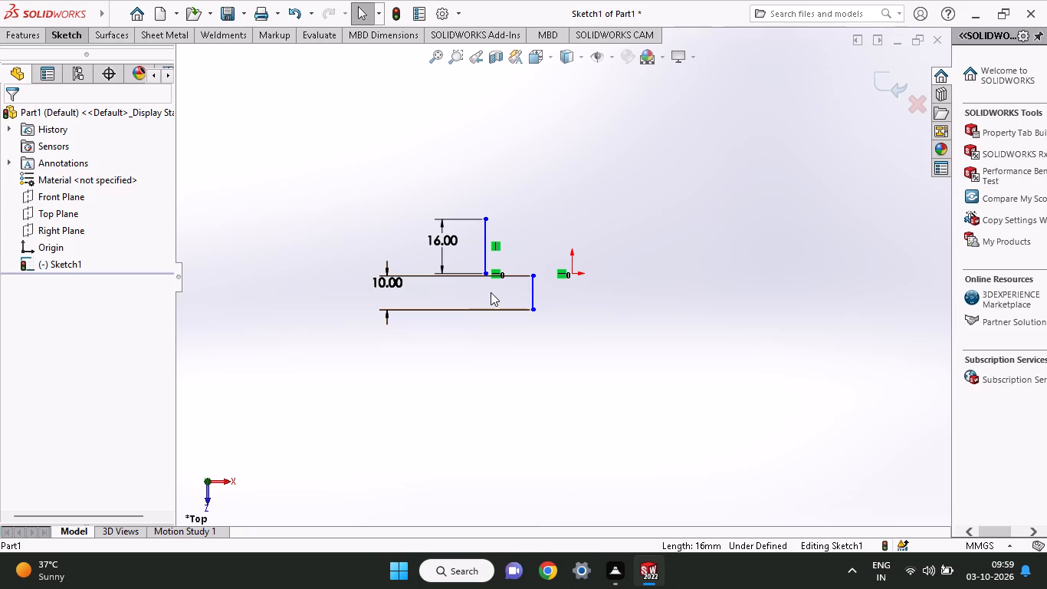
# Delete both vertical lines together with their length dimensions, clearing the sketch.
pyautogui.moveTo(561, 320); pyautogui.dragTo(299, 186)
pyautogui.rightClick(304, 186)
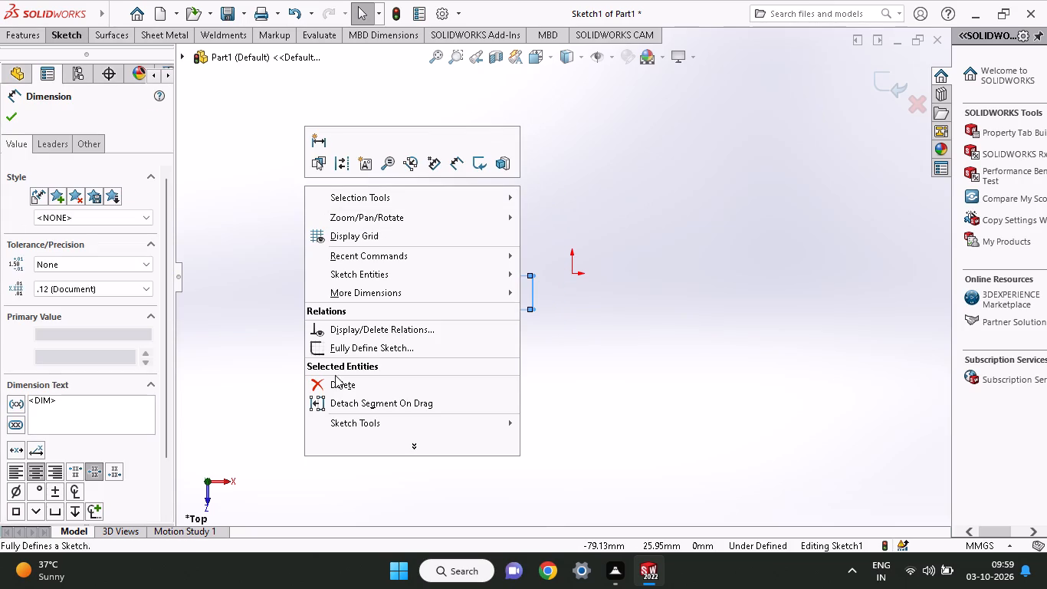
pyautogui.click(335, 379)
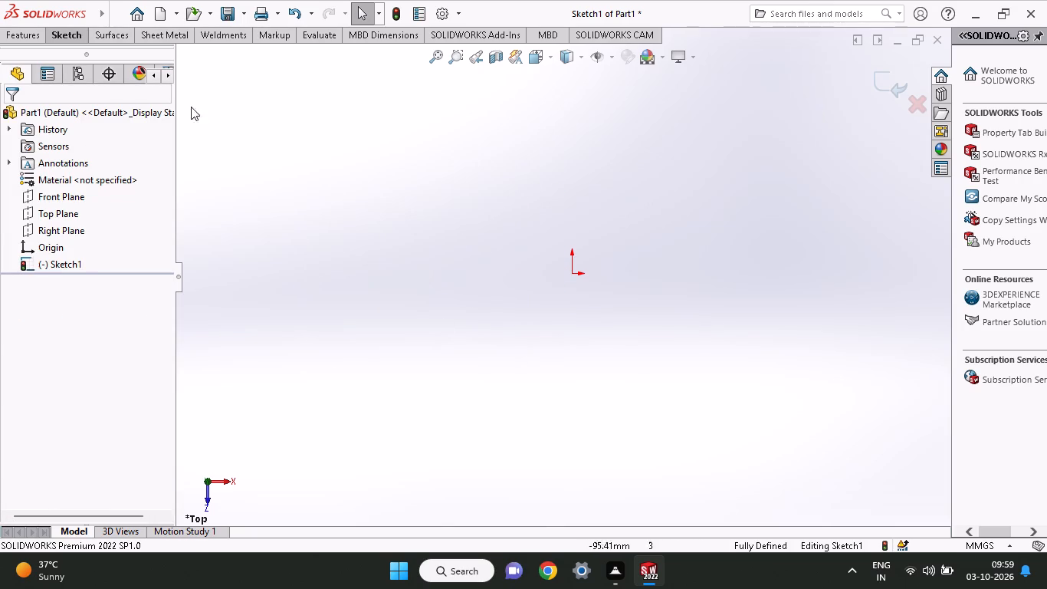
# Sketch a vertical line about 8.65 mm long downward, starting level with the origin and about 26 mm to its left.
pyautogui.click(64, 32)
pyautogui.click(104, 58)
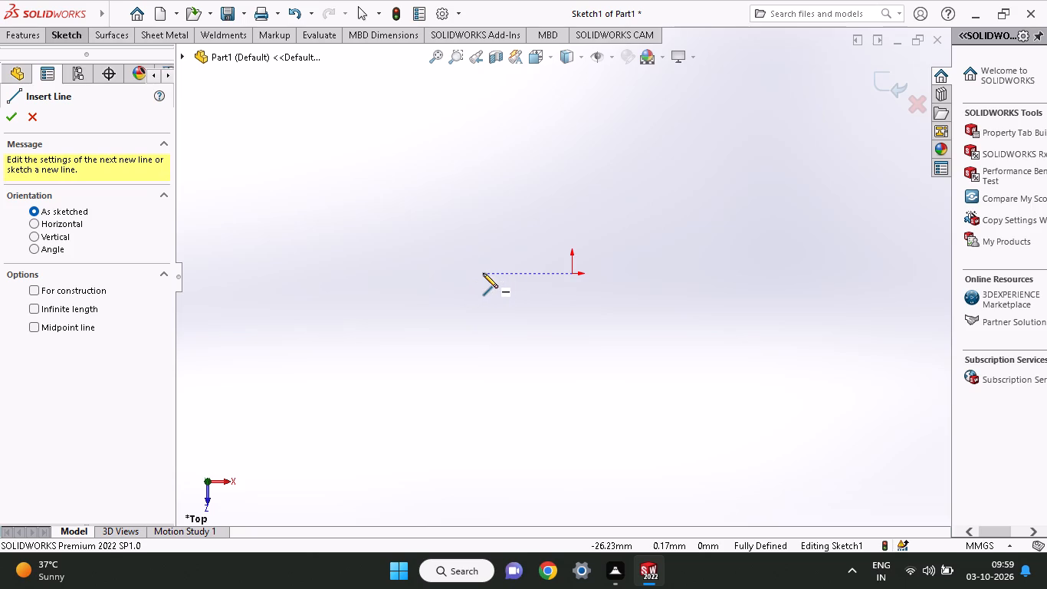
pyautogui.click(483, 273)
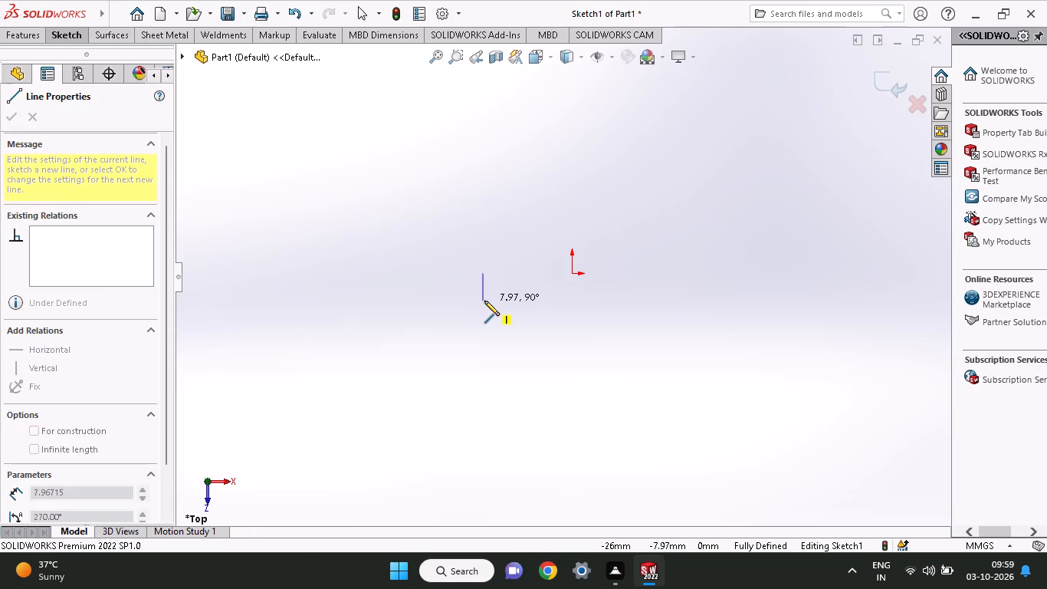
pyautogui.click(484, 303)
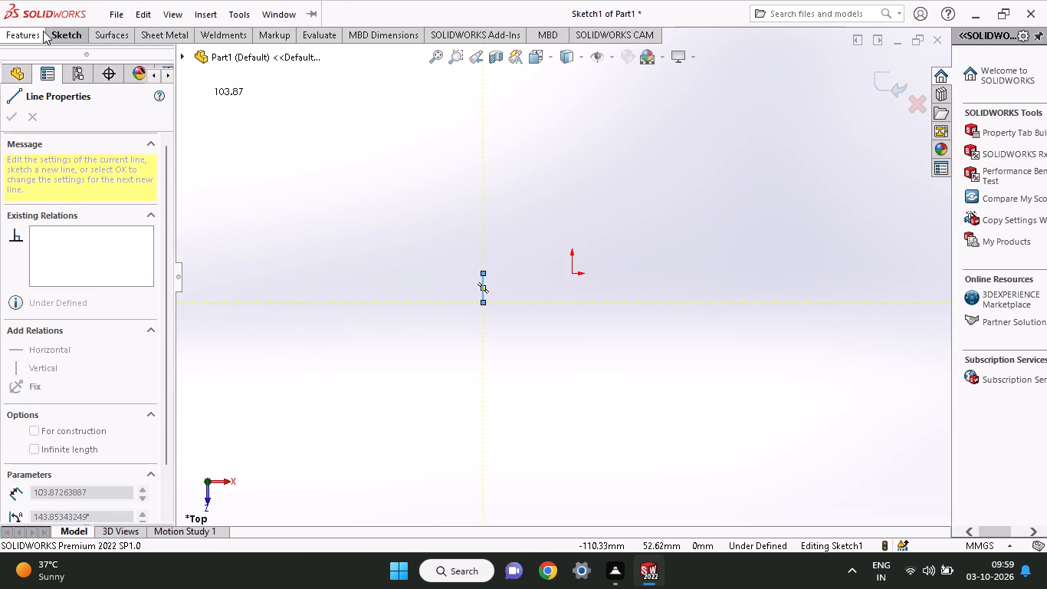
# Dimension the new vertical line's length and set it to 10 mm.
pyautogui.click(67, 42)
pyautogui.click(62, 65)
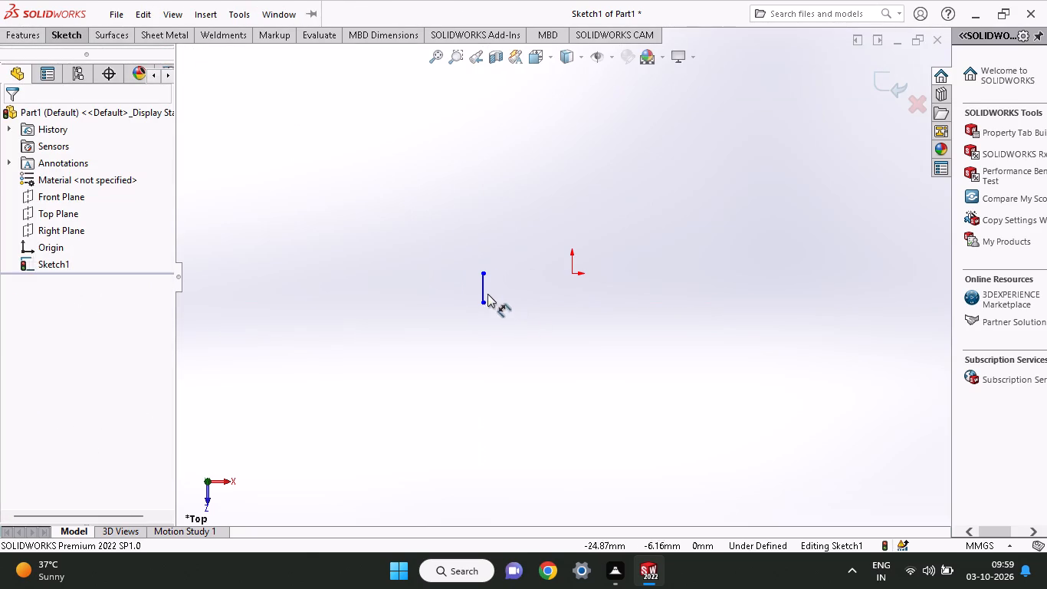
pyautogui.click(482, 290)
pyautogui.click(423, 306)
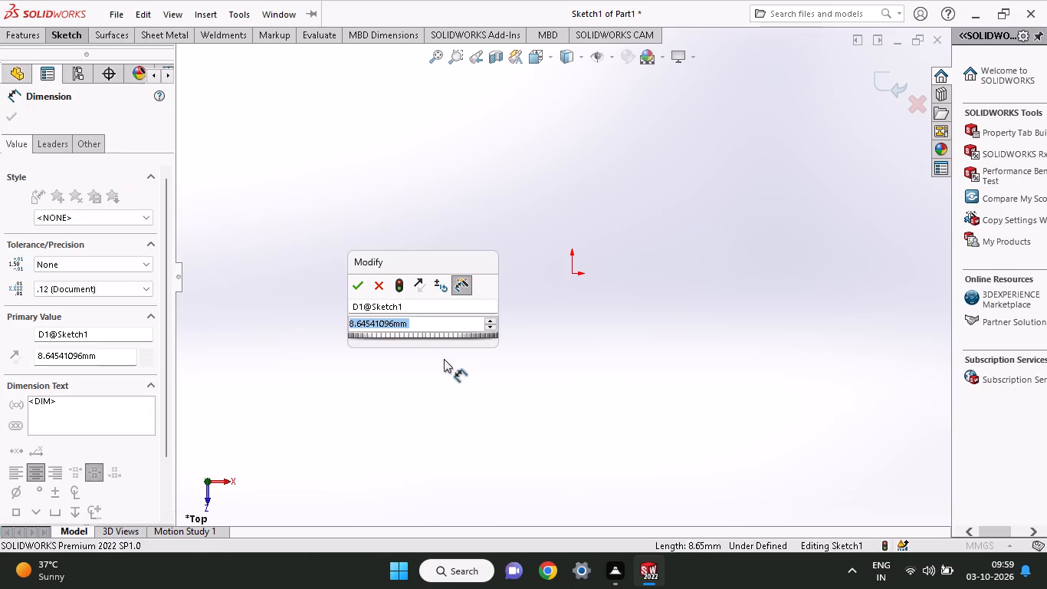
pyautogui.write('10')
pyautogui.press('Return')
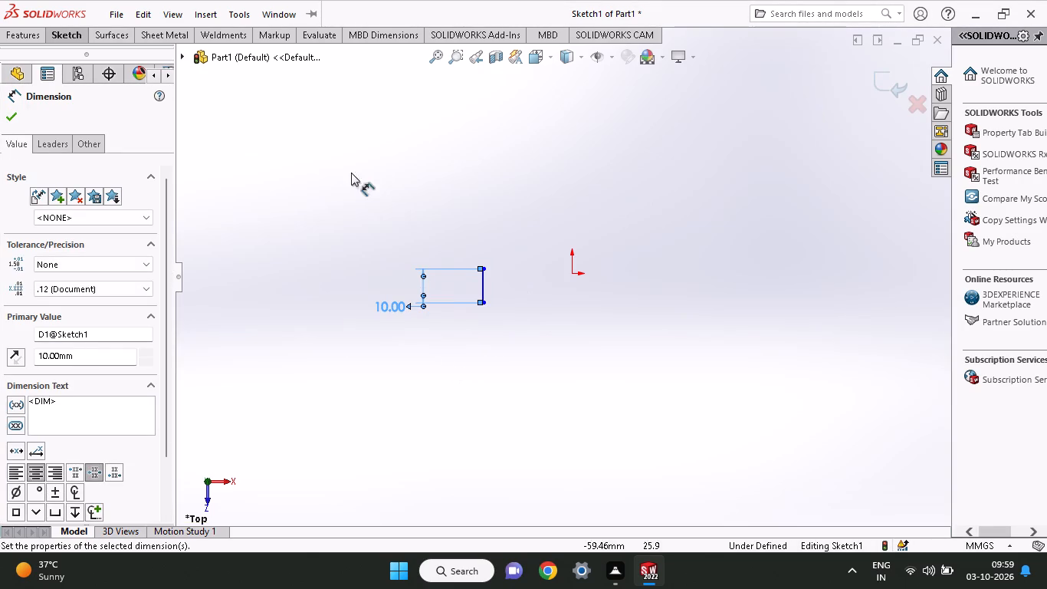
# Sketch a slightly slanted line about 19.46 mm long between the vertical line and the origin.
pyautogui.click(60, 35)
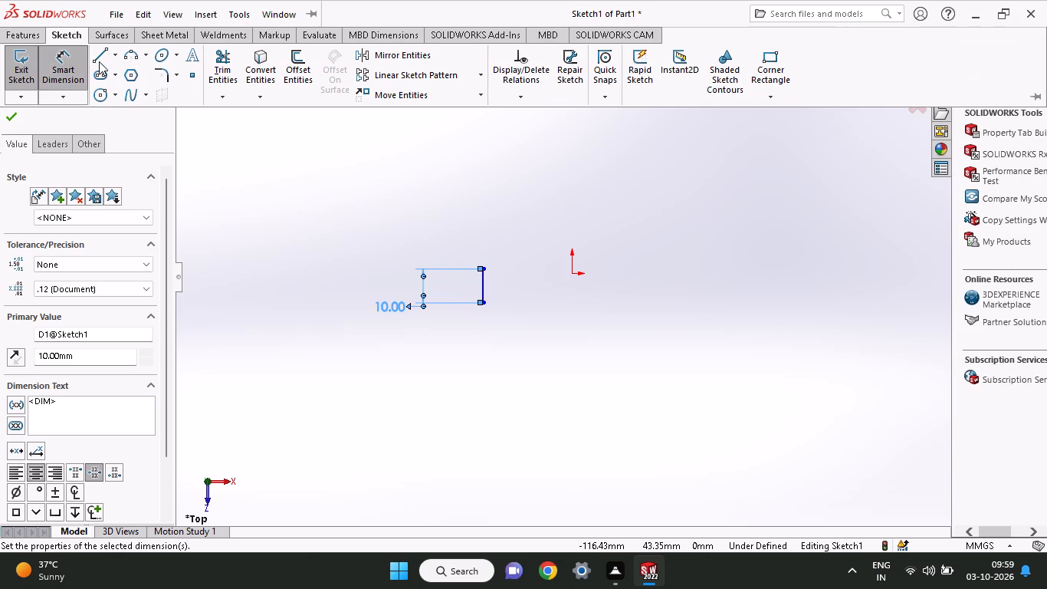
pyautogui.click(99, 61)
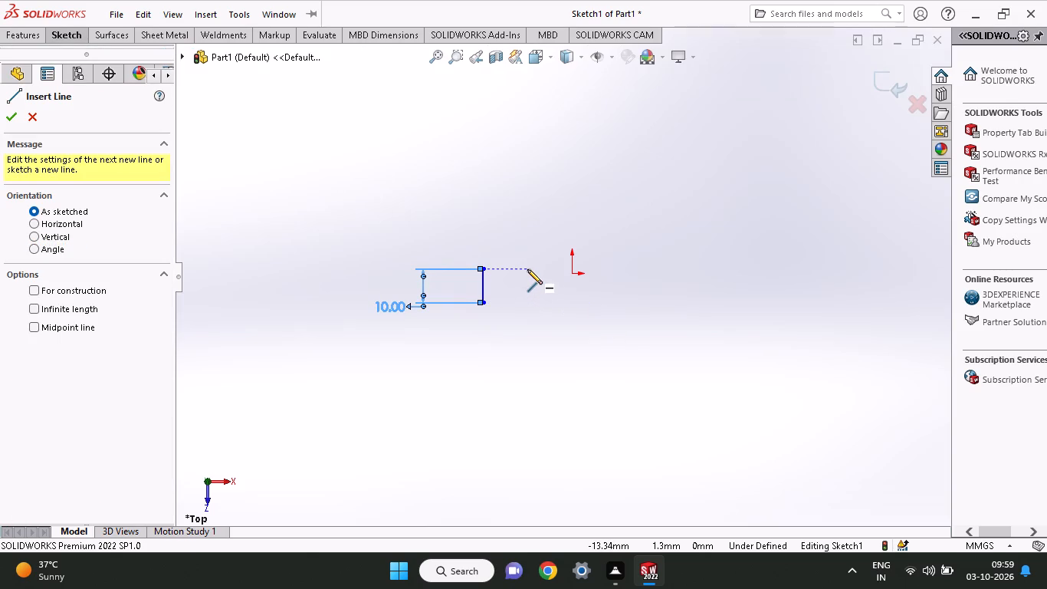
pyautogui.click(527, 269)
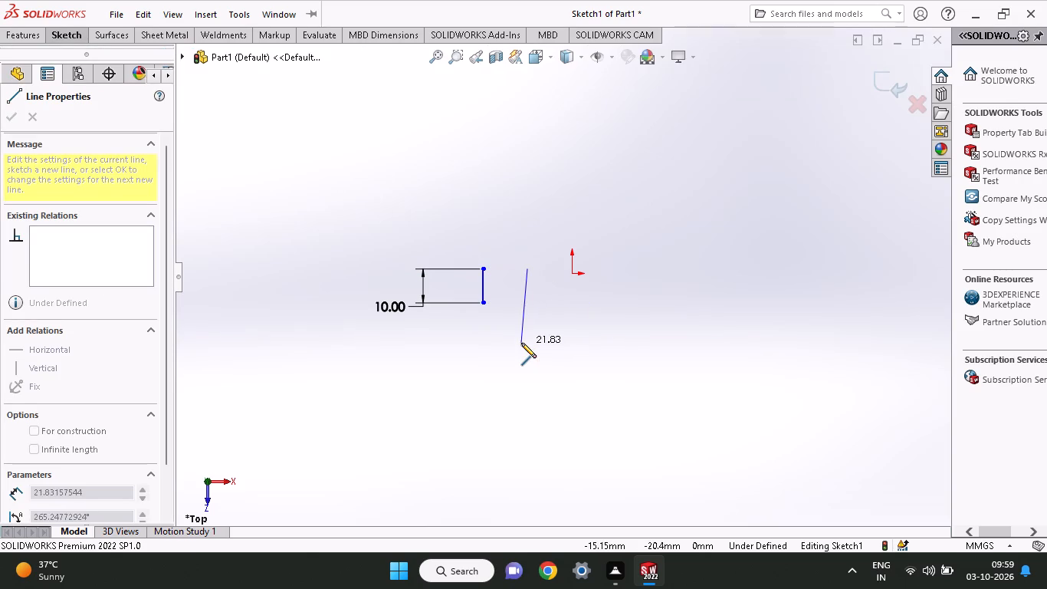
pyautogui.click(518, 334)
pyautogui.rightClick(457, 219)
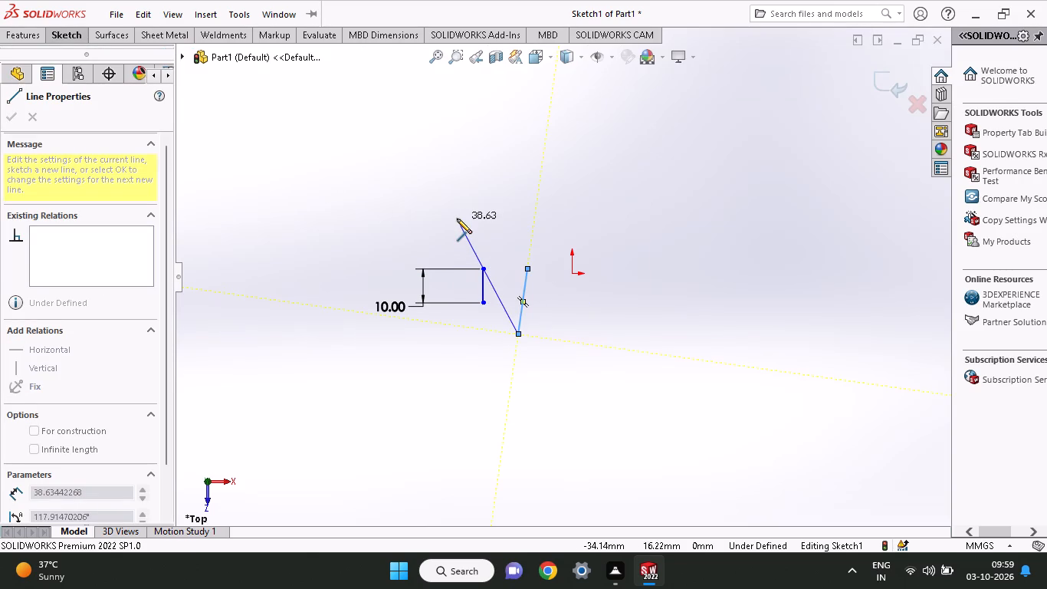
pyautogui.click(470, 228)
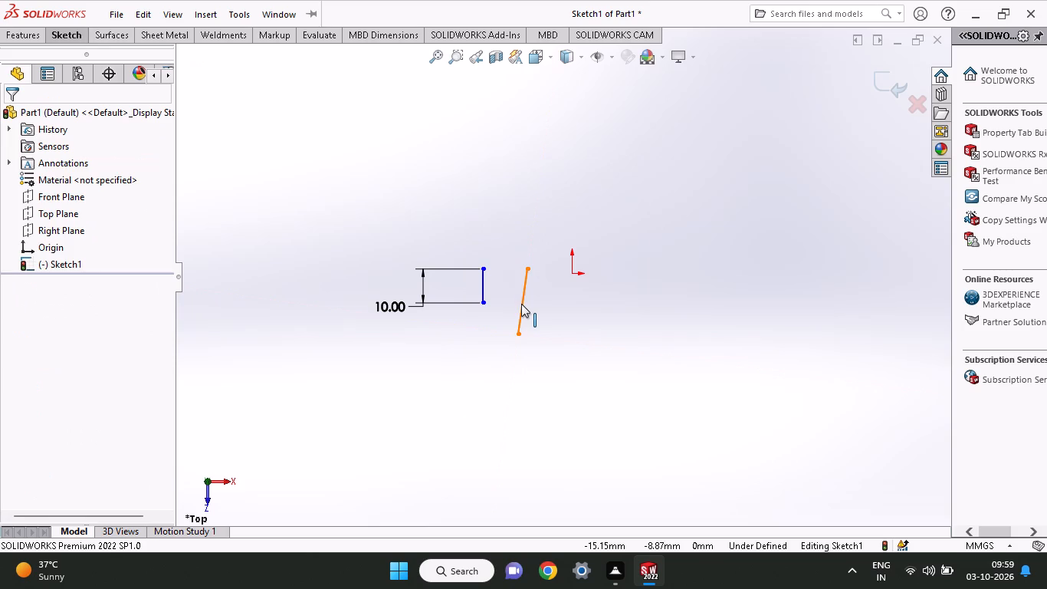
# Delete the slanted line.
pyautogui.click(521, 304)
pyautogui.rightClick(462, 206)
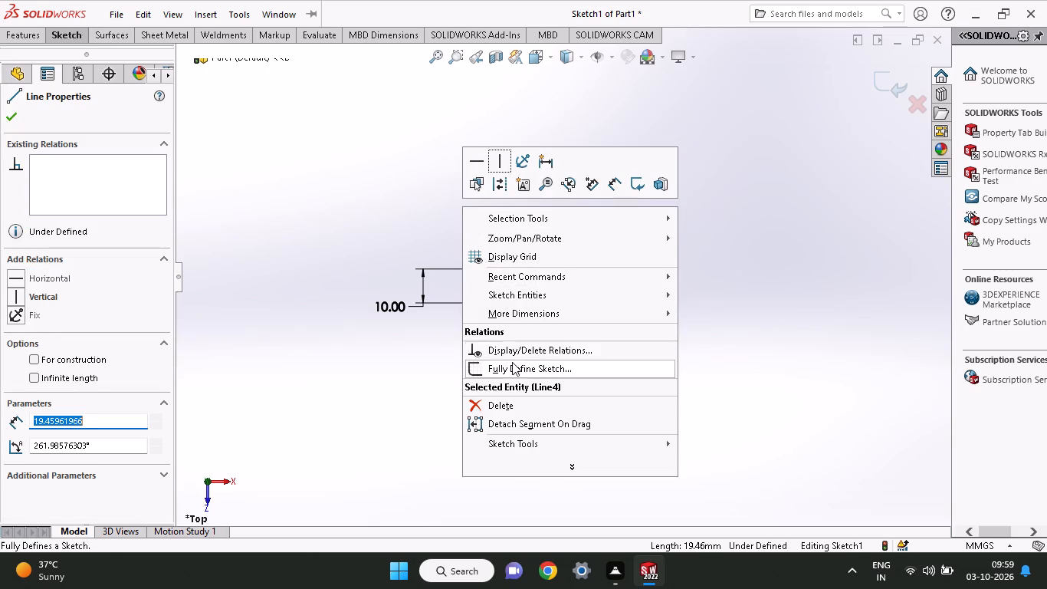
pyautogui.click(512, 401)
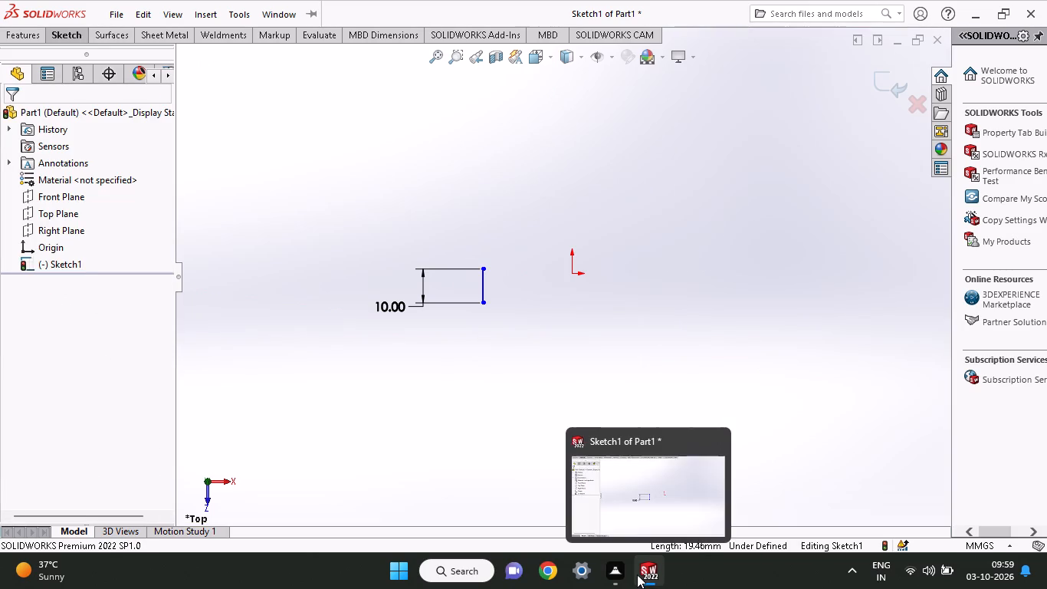
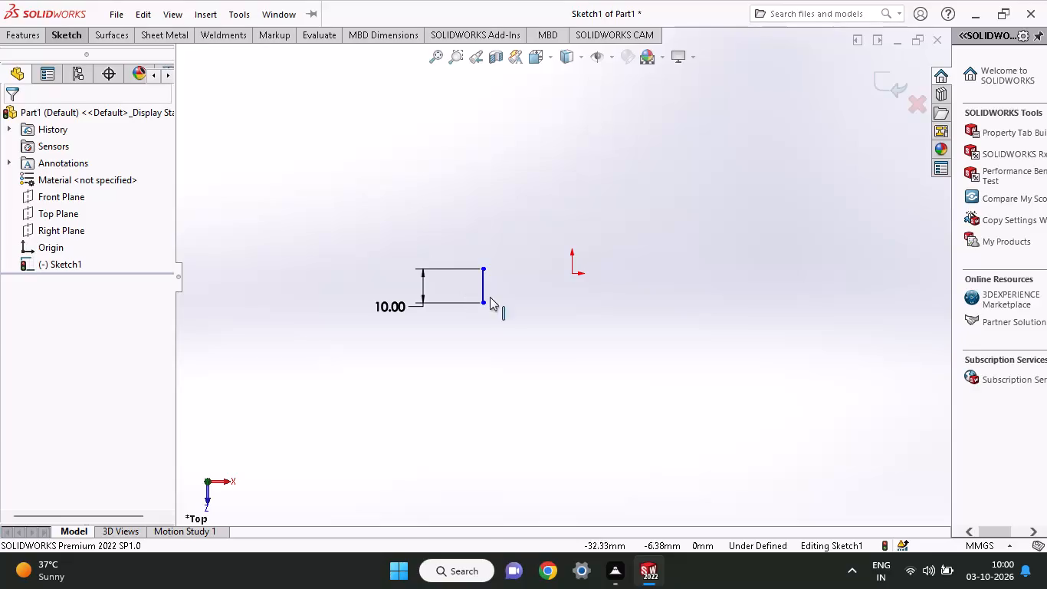
# Add a Horizontal relation between the origin and the upper endpoint of the 10 mm line.
pyautogui.click(576, 276)
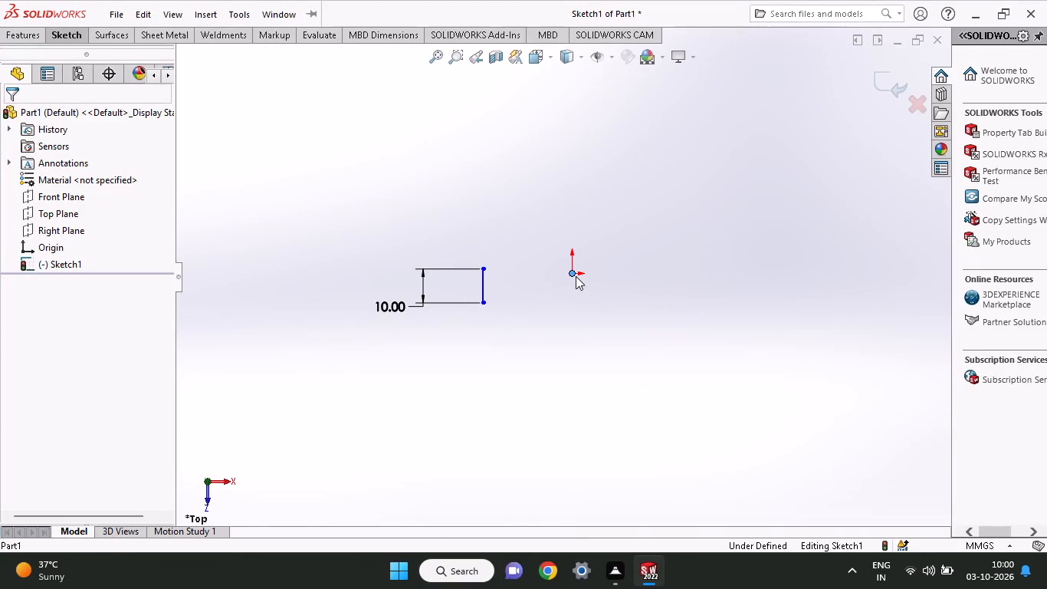
pyautogui.keyDown('shift'); pyautogui.click(483, 266); pyautogui.keyUp('shift')
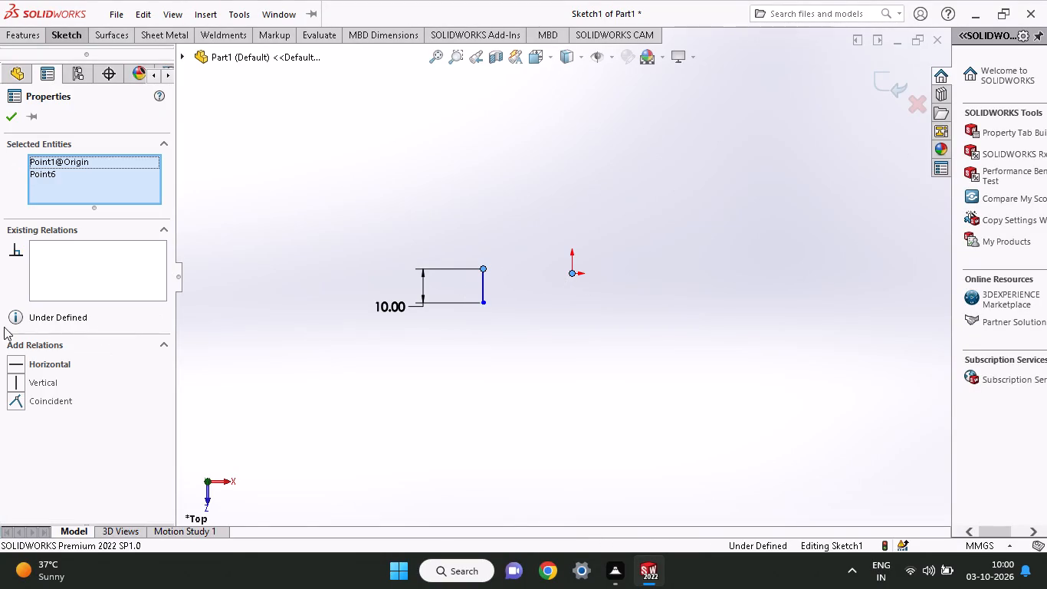
pyautogui.click(34, 372)
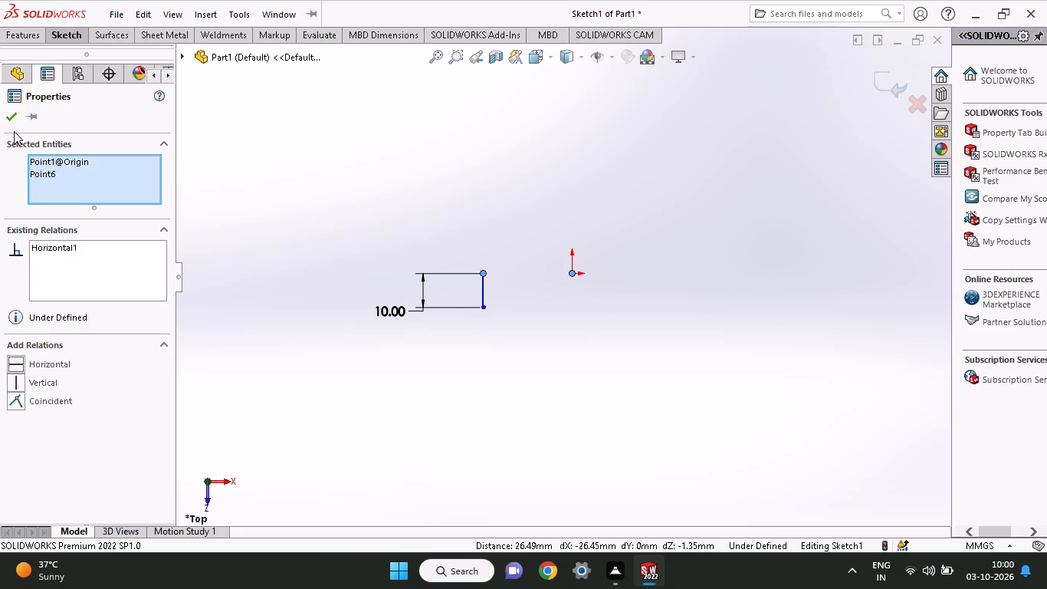
pyautogui.click(14, 127)
pyautogui.click(14, 120)
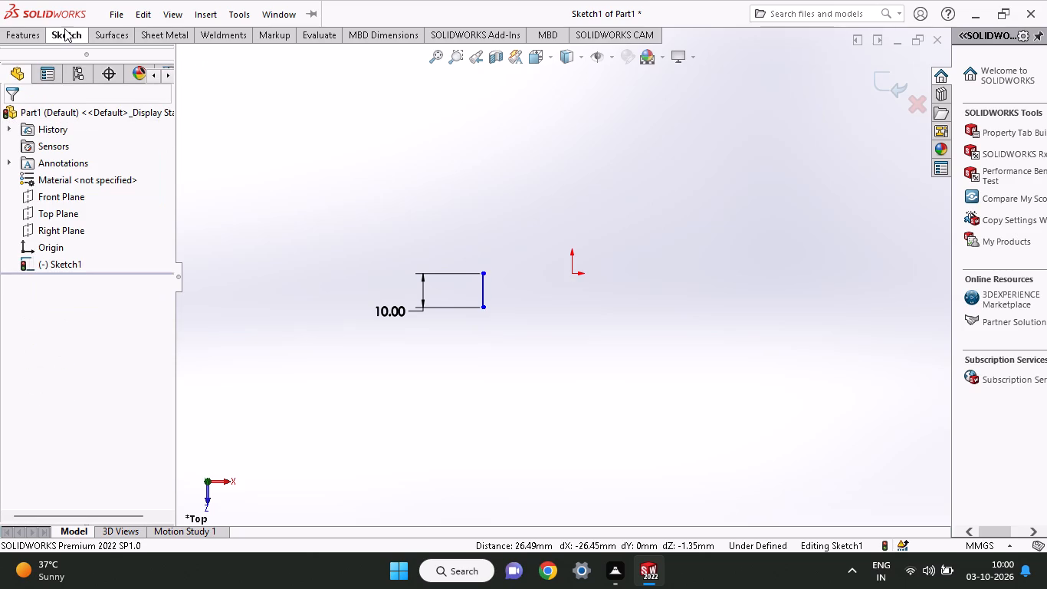
# Sketch a vertical line about 18.14 mm long downward, starting level with the origin and about 17 mm to its left.
pyautogui.click(64, 28)
pyautogui.click(107, 58)
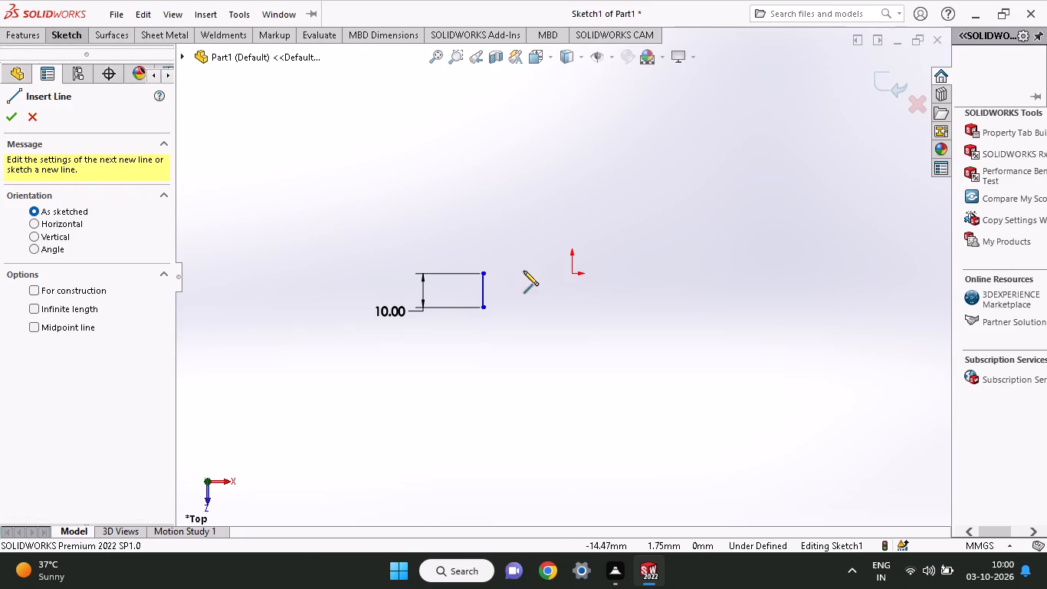
pyautogui.click(515, 272)
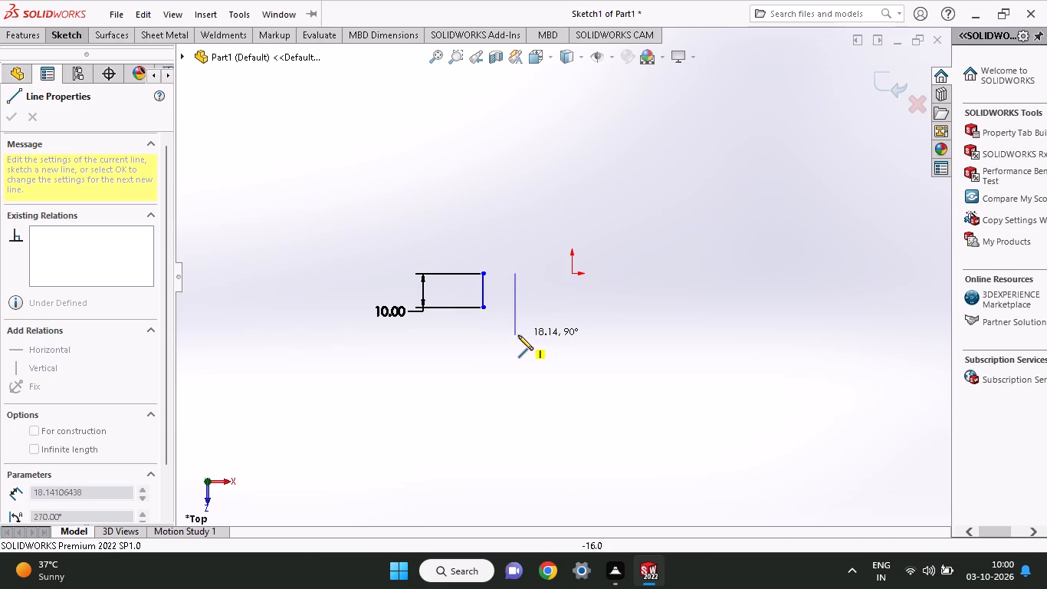
pyautogui.click(518, 335)
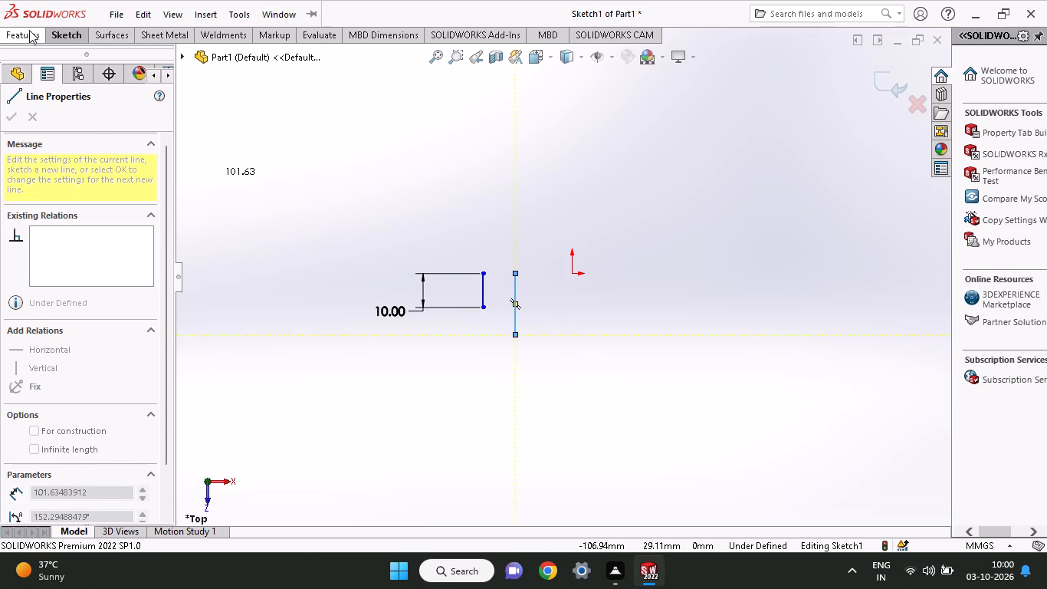
# Dimension the new vertical line between its two endpoints and set its length to 16 mm.
pyautogui.click(51, 32)
pyautogui.click(47, 67)
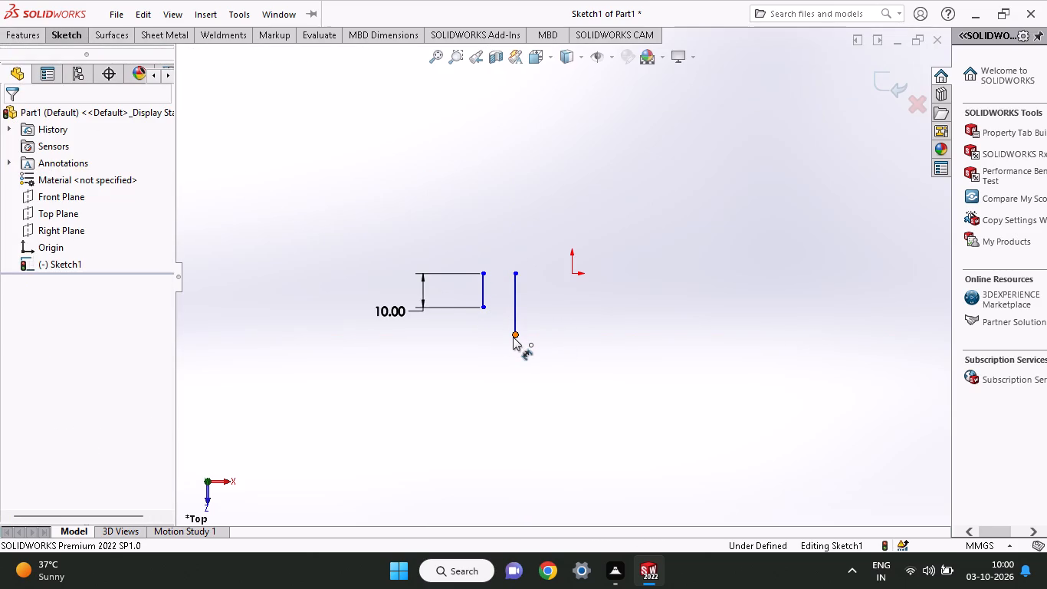
pyautogui.click(513, 337)
pyautogui.click(518, 275)
pyautogui.click(553, 293)
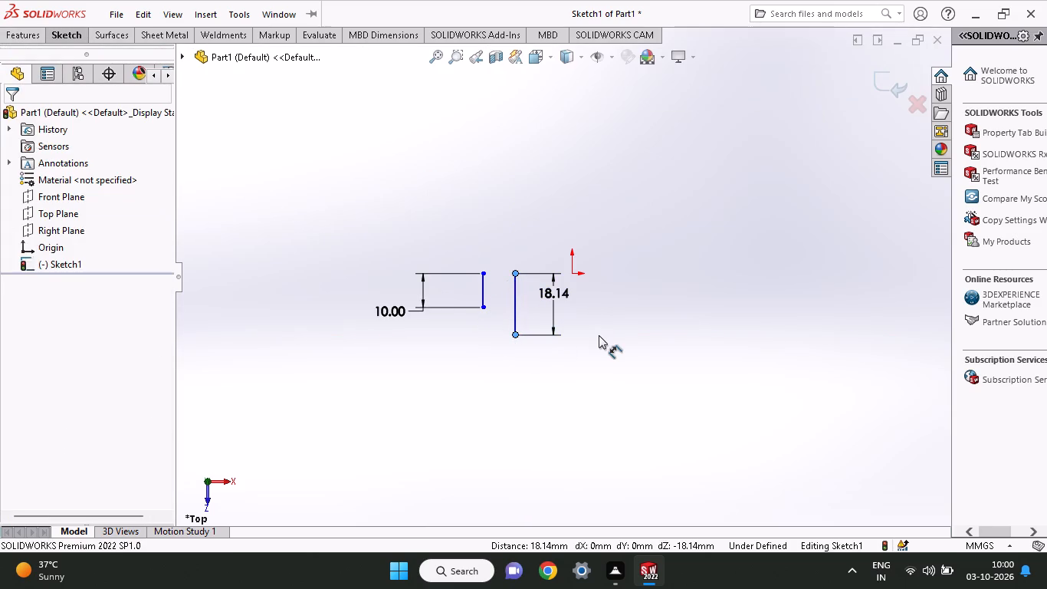
pyautogui.write('16')
pyautogui.press('Return')
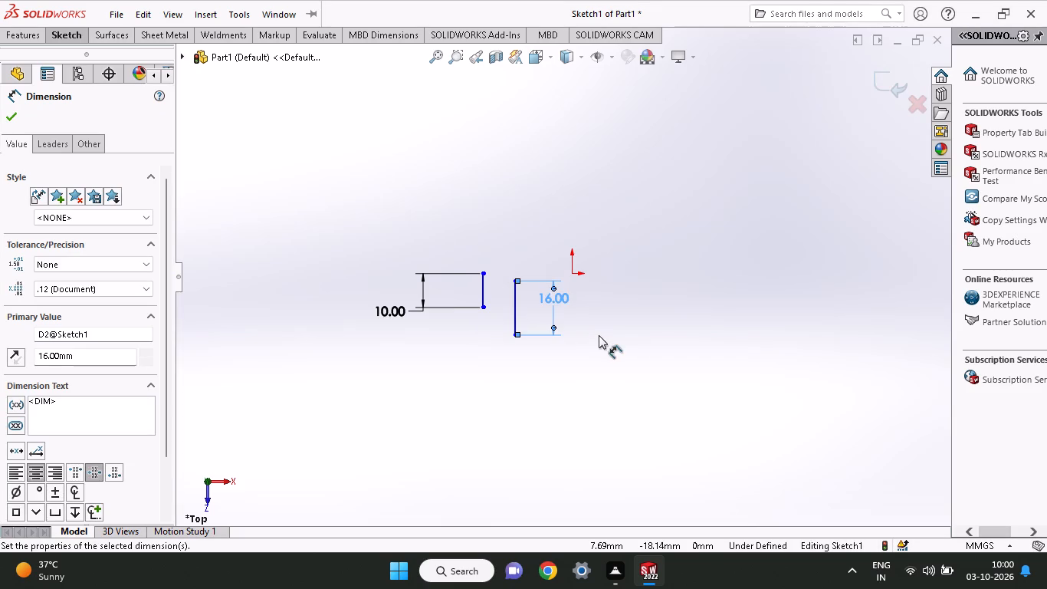
pyautogui.rightClick(624, 323)
pyautogui.click(665, 216)
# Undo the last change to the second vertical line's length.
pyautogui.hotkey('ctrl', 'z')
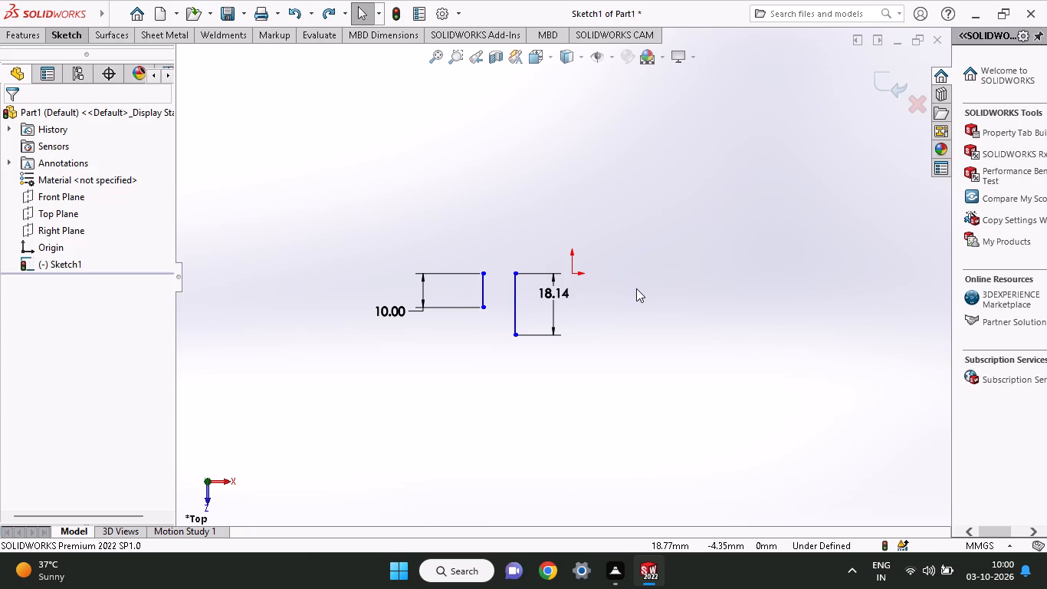
# Set the length dimension of the vertical line nearer the origin to 16 mm.
pyautogui.doubleClick(570, 293)
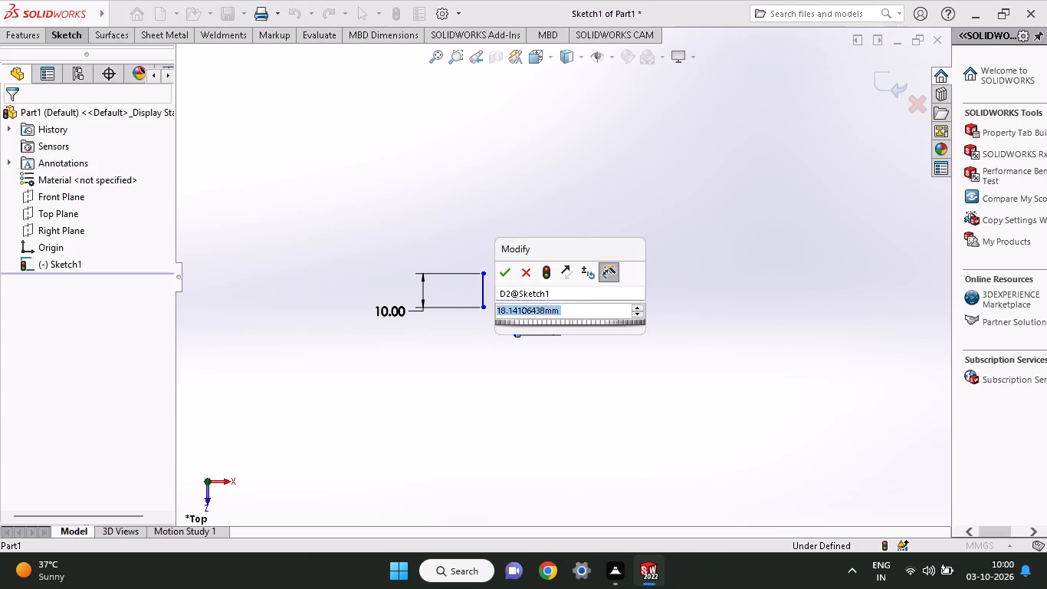
pyautogui.write('16')
pyautogui.press('Return')
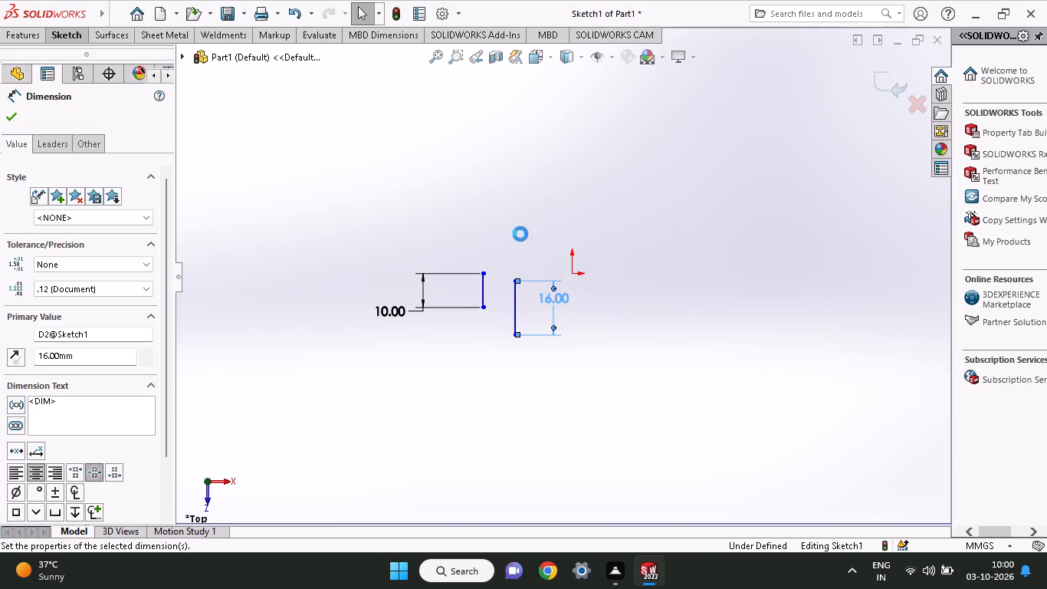
pyautogui.rightClick(520, 234)
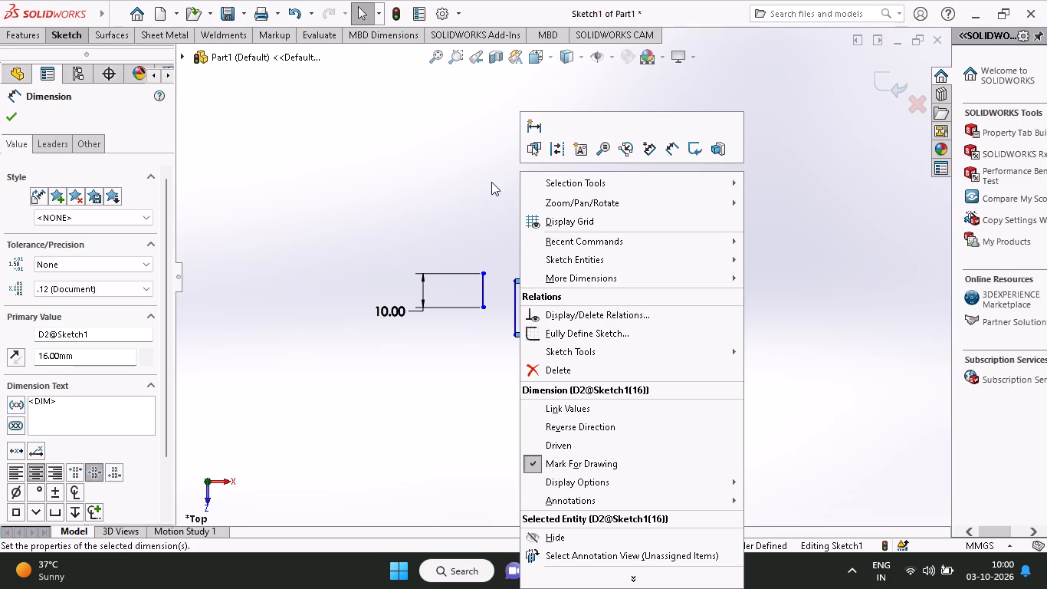
pyautogui.click(487, 176)
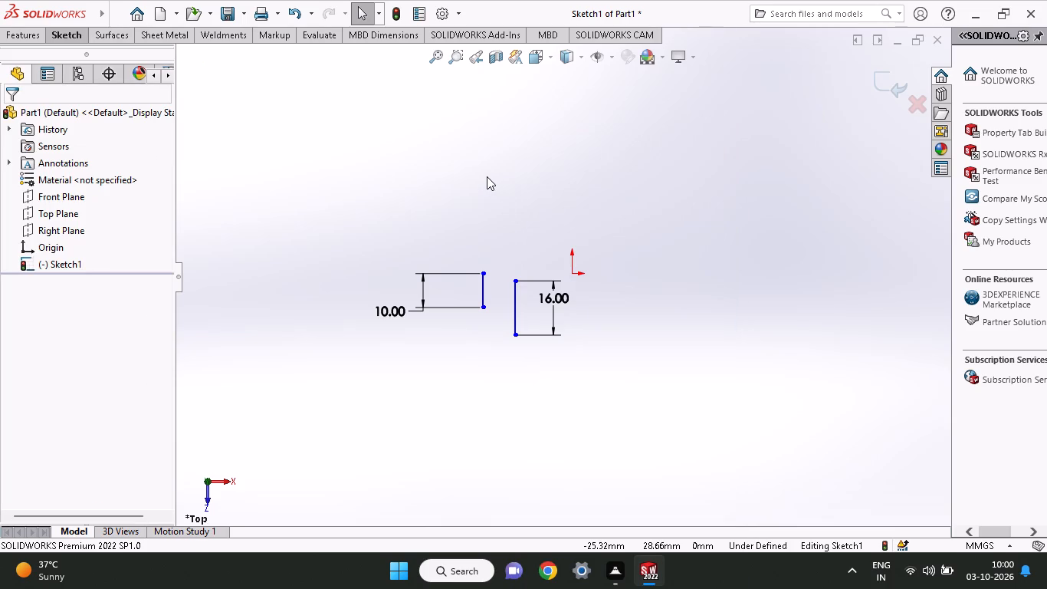
pyautogui.press('Escape')
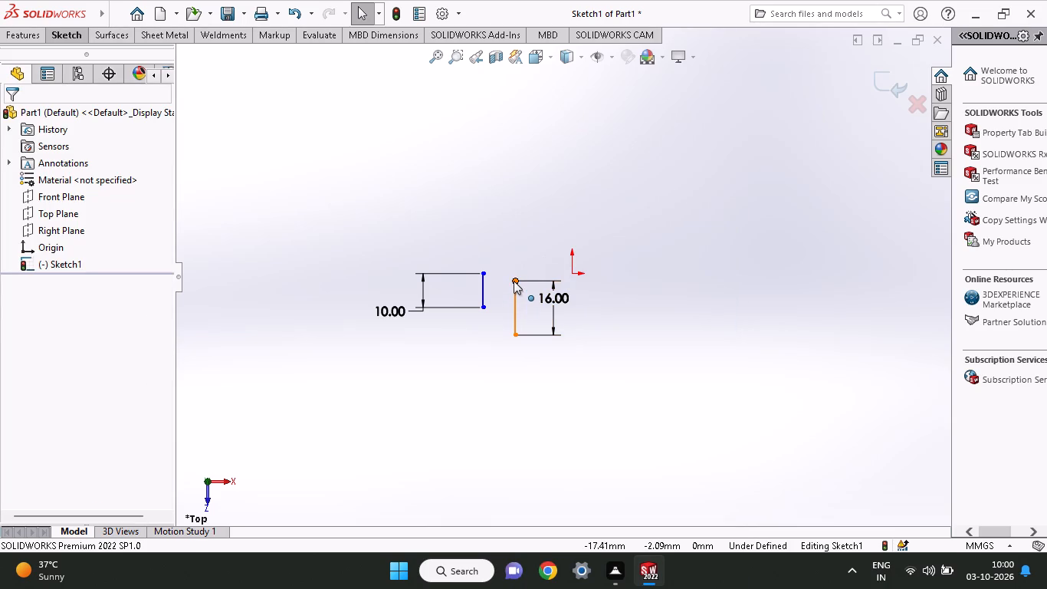
# Add a Horizontal relation between the origin and the upper endpoint of the 16 mm line.
pyautogui.keyDown('shift'); pyautogui.click(514, 281); pyautogui.keyUp('shift')
pyautogui.keyDown('shift'); pyautogui.click(569, 271); pyautogui.keyUp('shift')
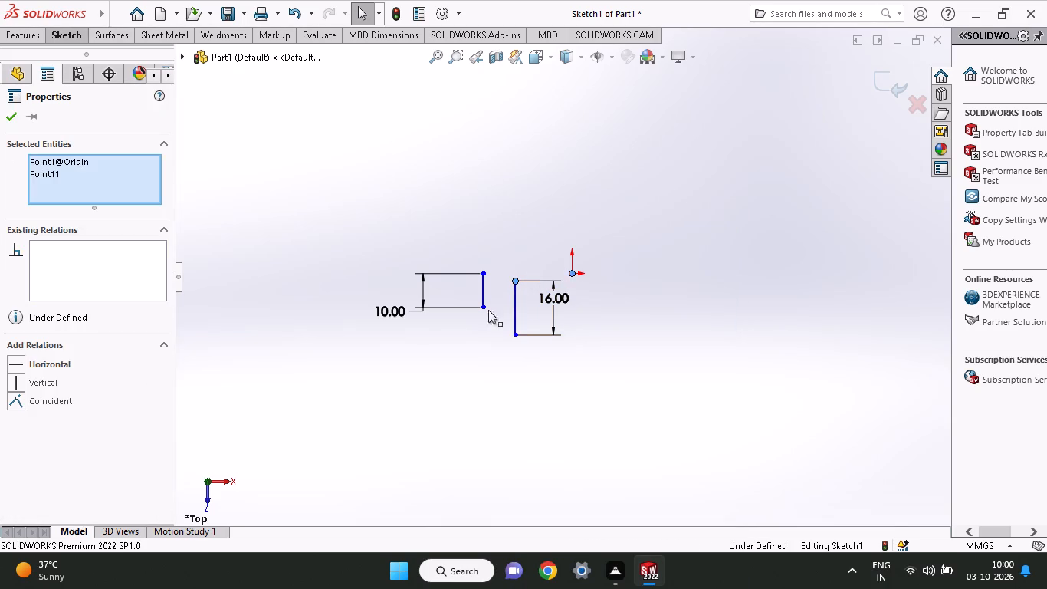
pyautogui.click(38, 368)
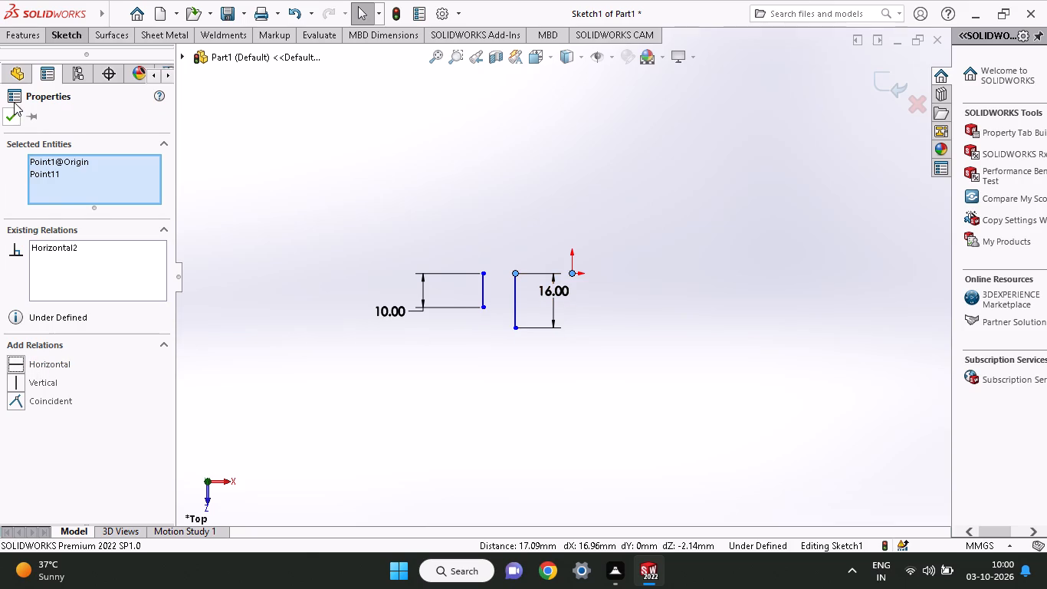
pyautogui.click(11, 116)
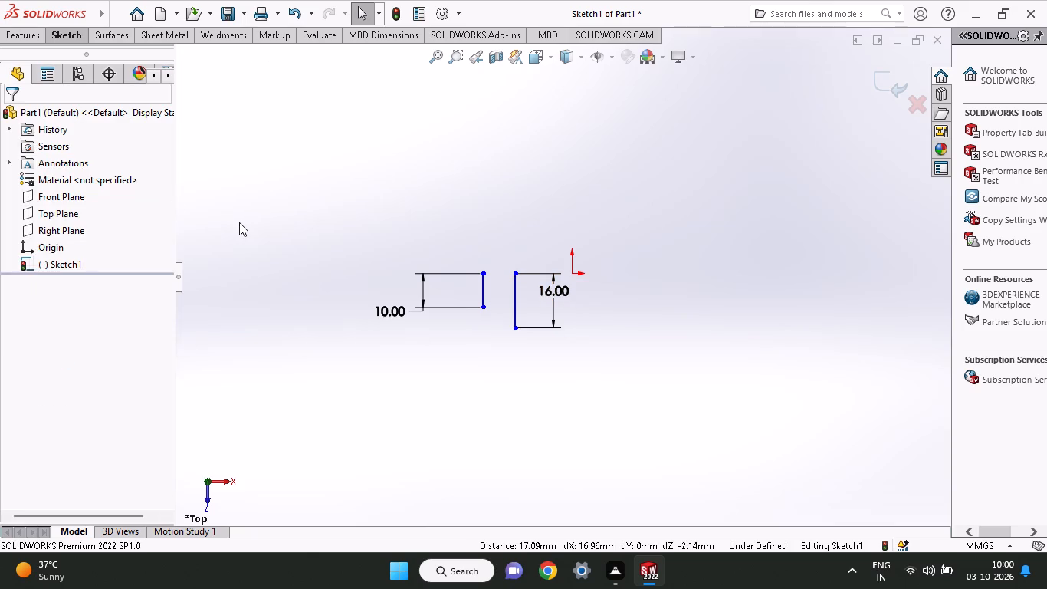
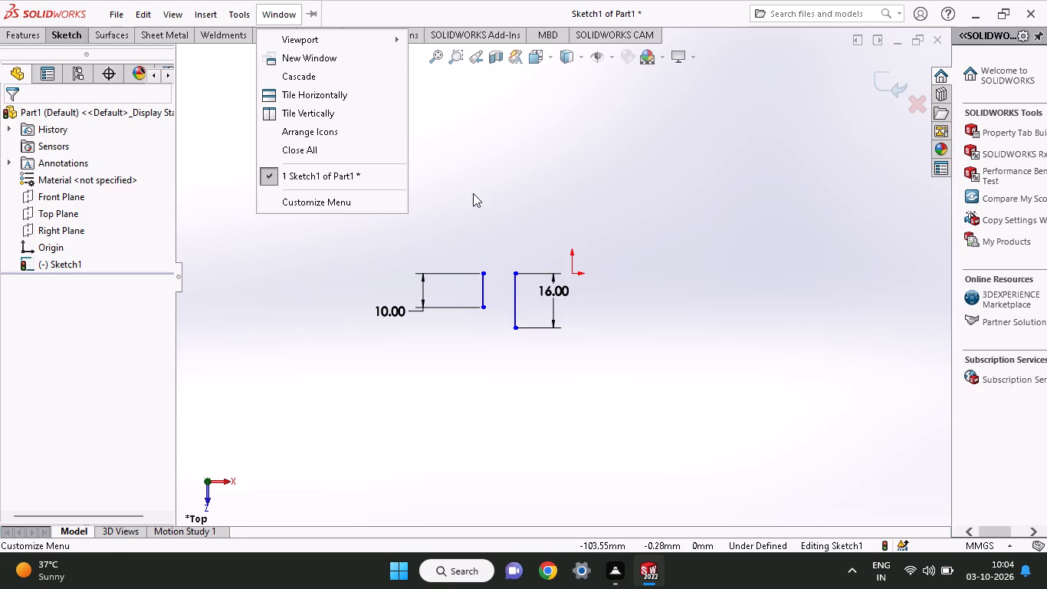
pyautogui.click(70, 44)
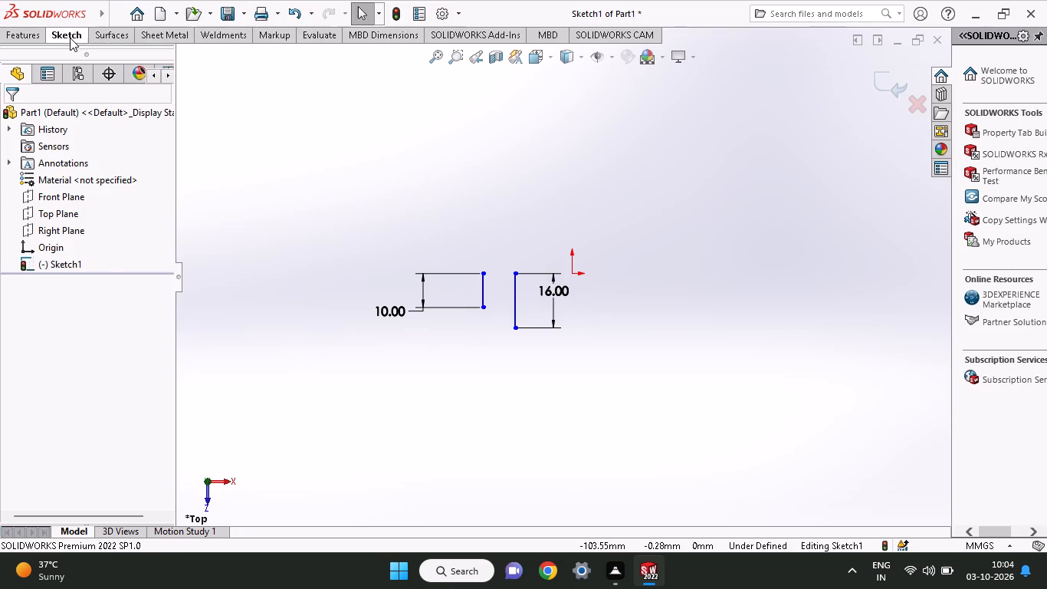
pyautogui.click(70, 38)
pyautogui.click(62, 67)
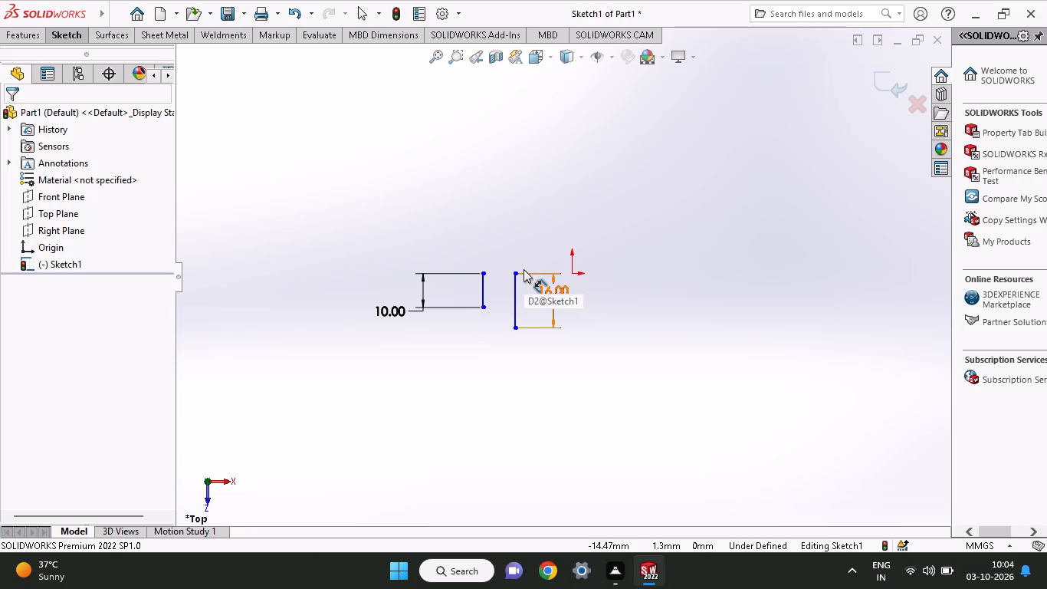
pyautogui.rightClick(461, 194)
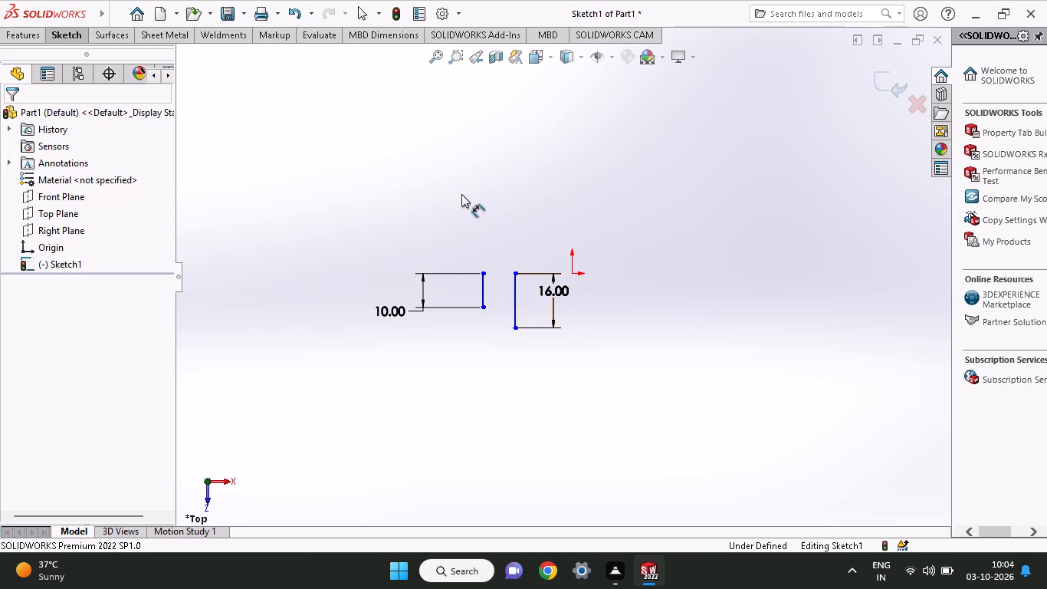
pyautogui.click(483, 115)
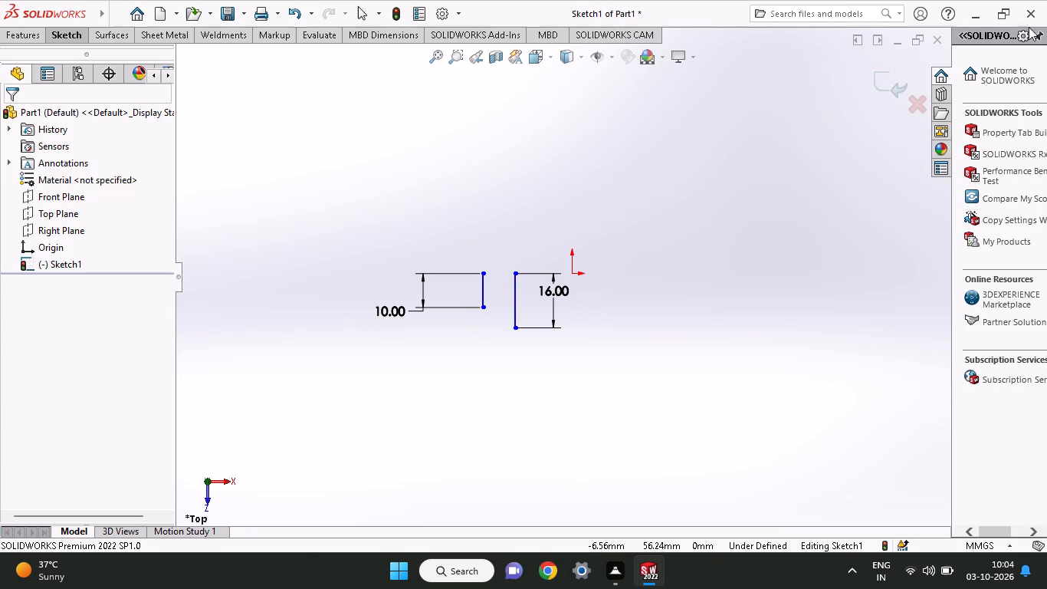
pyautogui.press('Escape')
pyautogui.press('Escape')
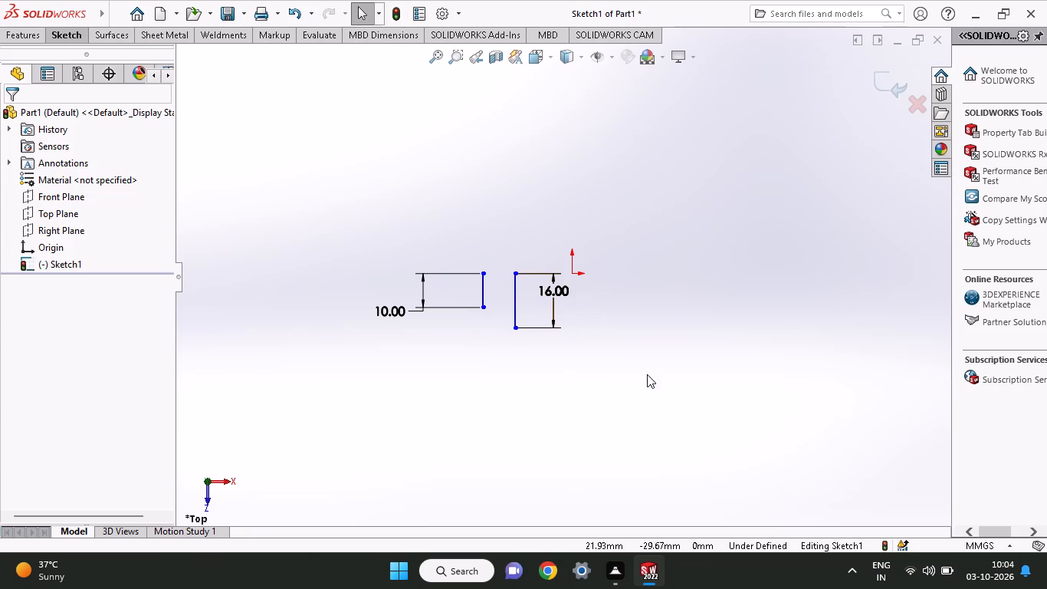
# Delete both vertical lines together with their 10 mm and 16 mm dimensions from the sketch.
pyautogui.moveTo(647, 374); pyautogui.dragTo(346, 223)
pyautogui.rightClick(346, 223)
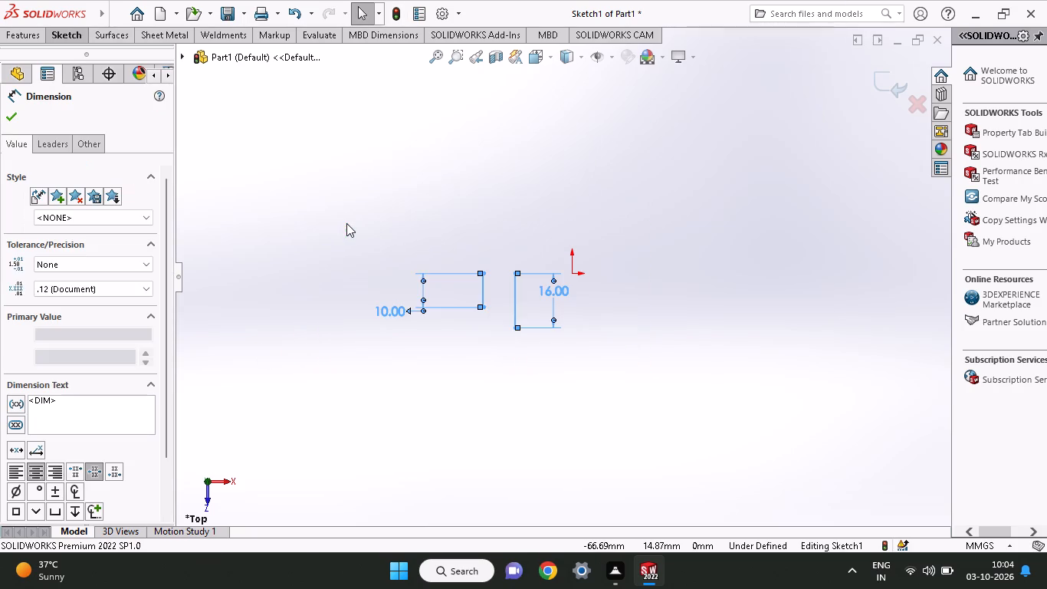
pyautogui.click(397, 423)
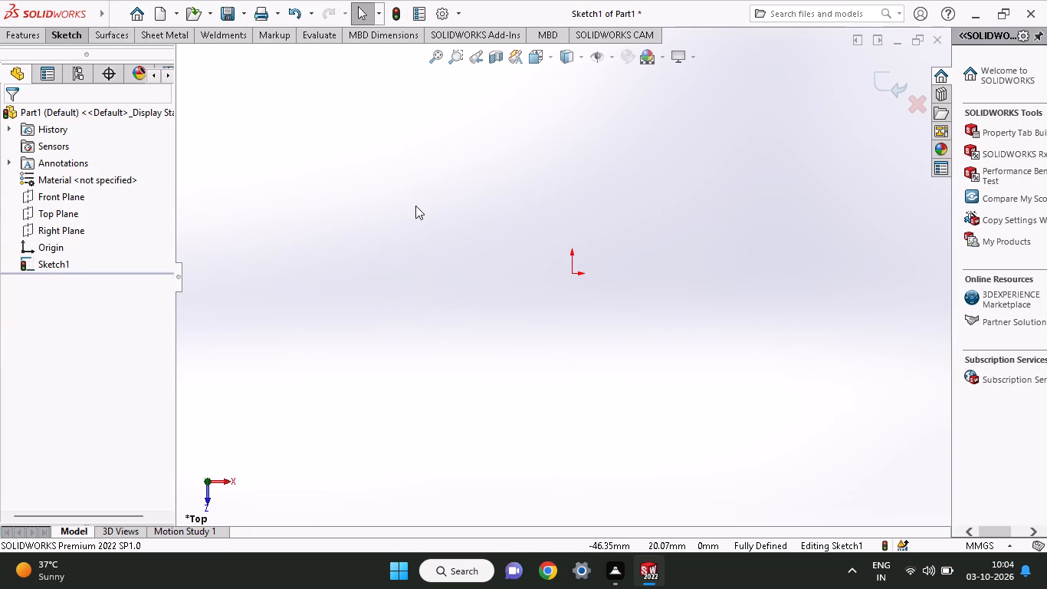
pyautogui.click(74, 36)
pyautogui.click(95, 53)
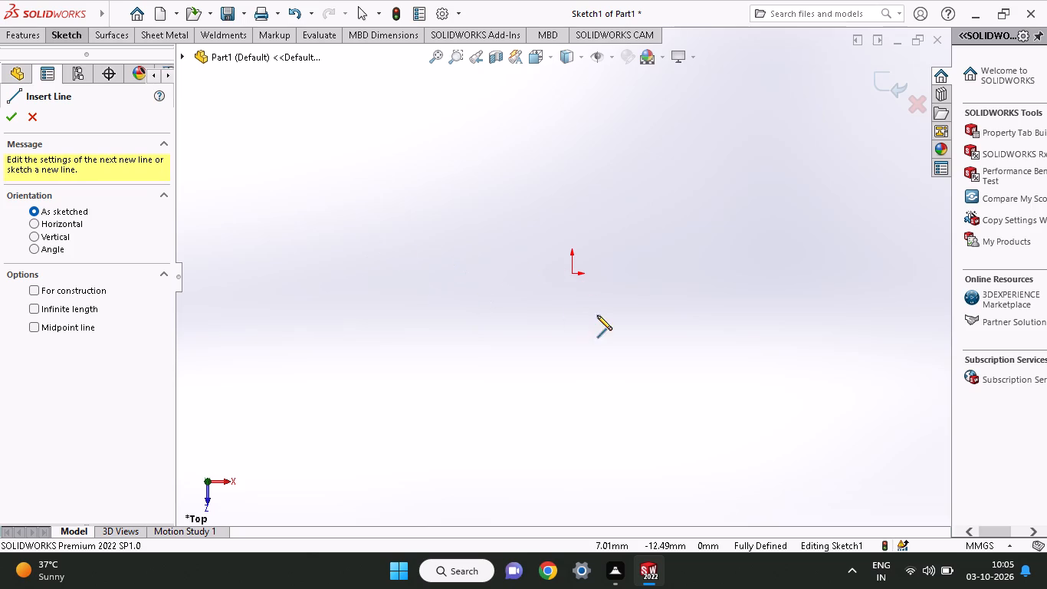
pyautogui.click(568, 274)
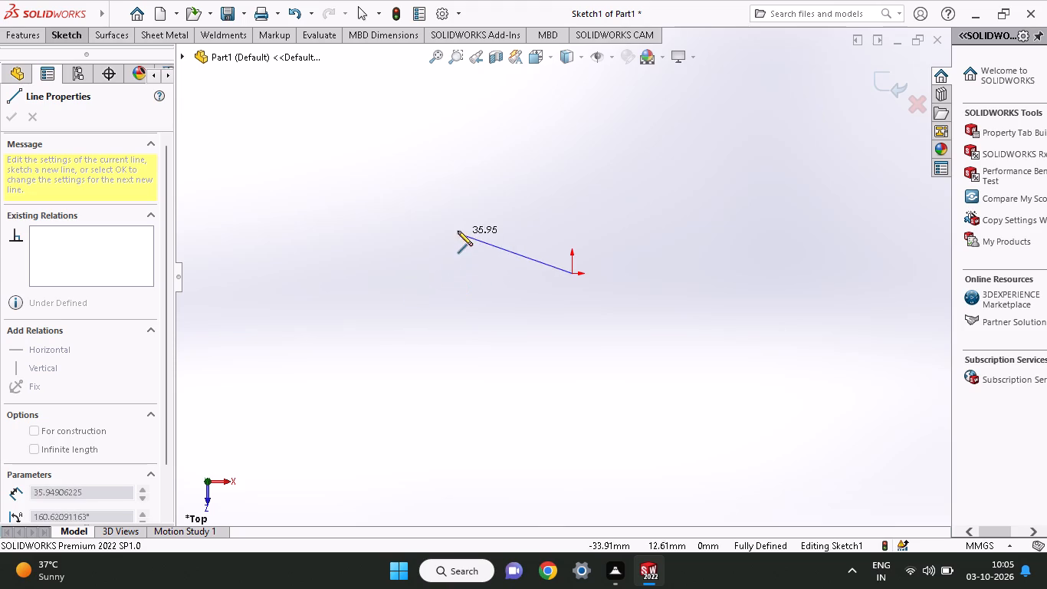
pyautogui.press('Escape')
# Start the Line command with as-sketched orientation to draw new geometry in the emptied Top Plane sketch.
pyautogui.click(55, 33)
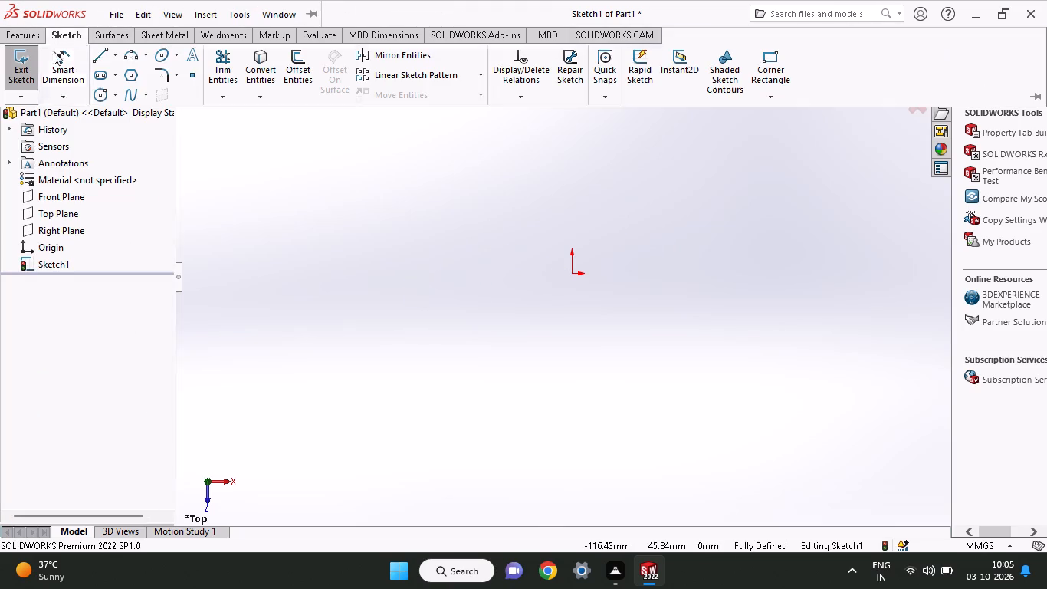
pyautogui.click(95, 55)
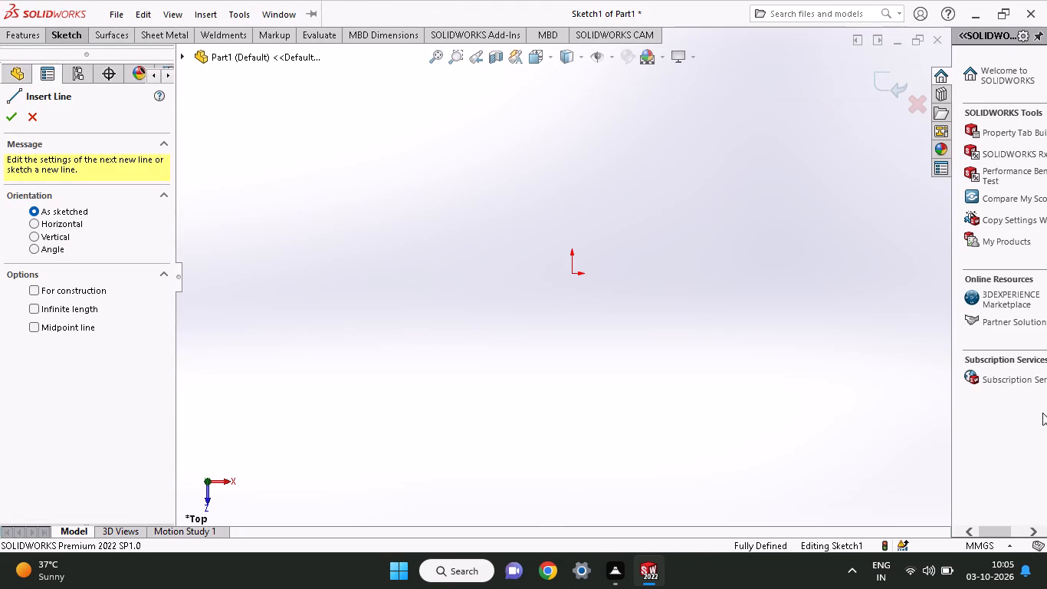
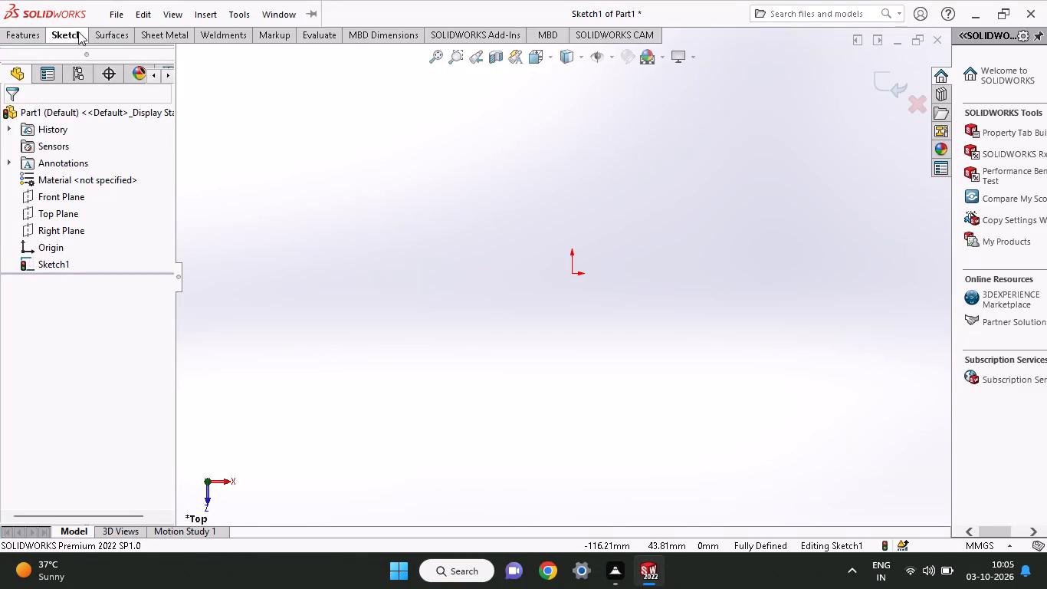
# Start the Line command again for drawing new geometry in the empty Top Plane sketch.
pyautogui.click(78, 31)
pyautogui.click(92, 59)
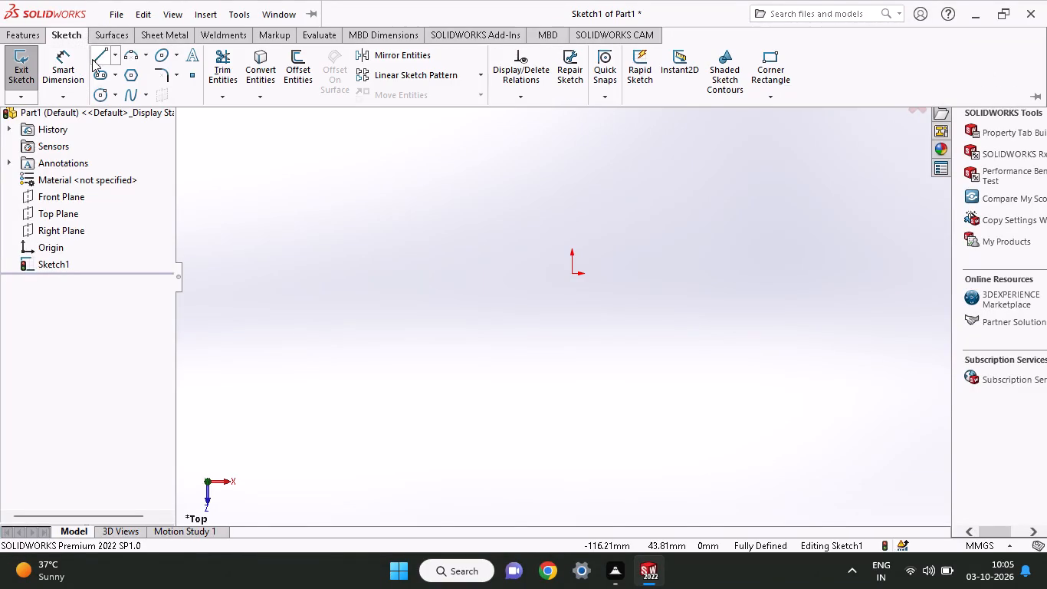
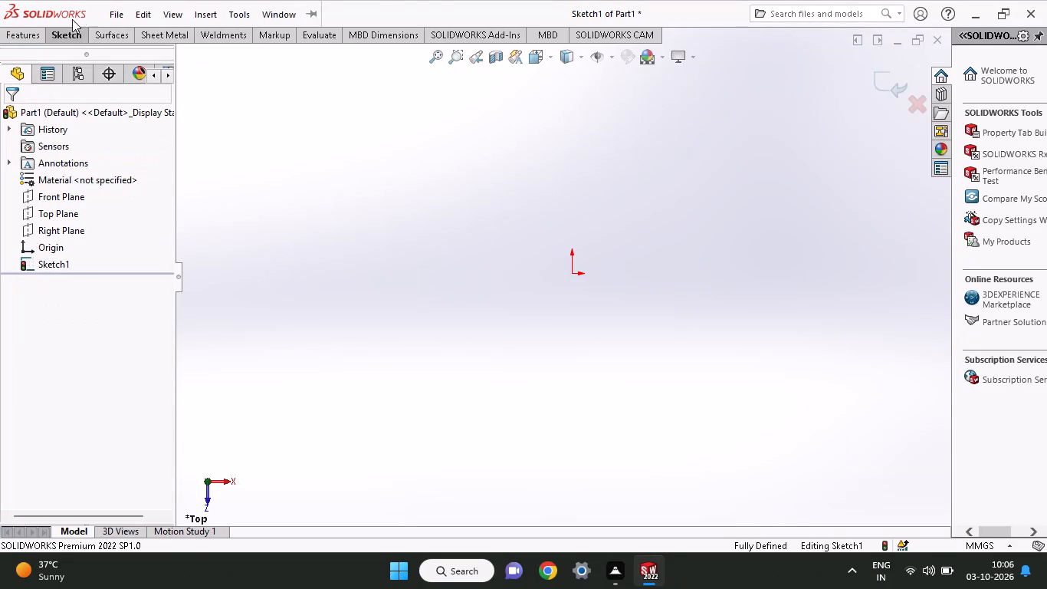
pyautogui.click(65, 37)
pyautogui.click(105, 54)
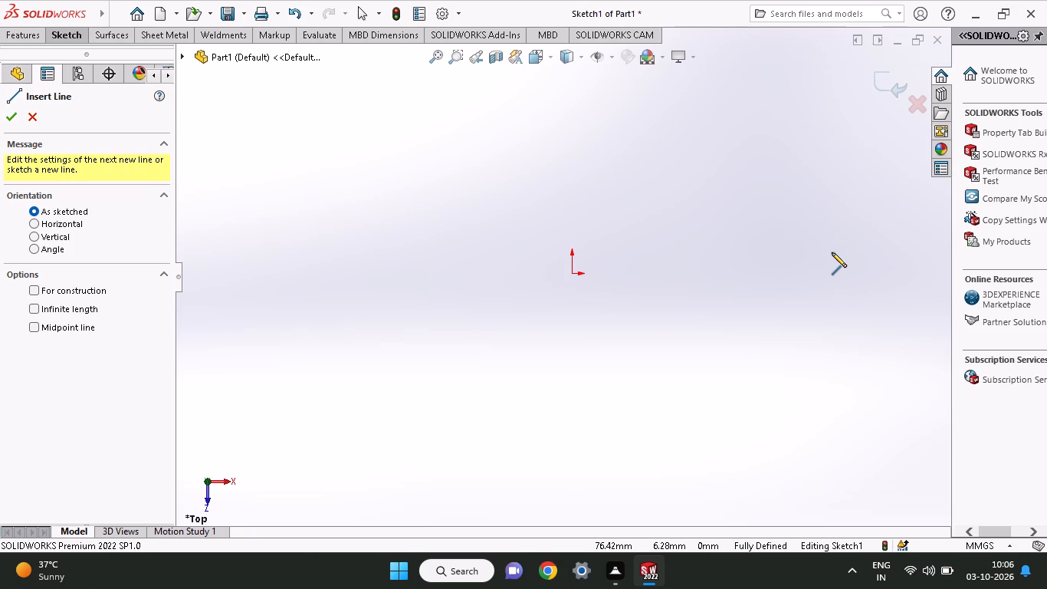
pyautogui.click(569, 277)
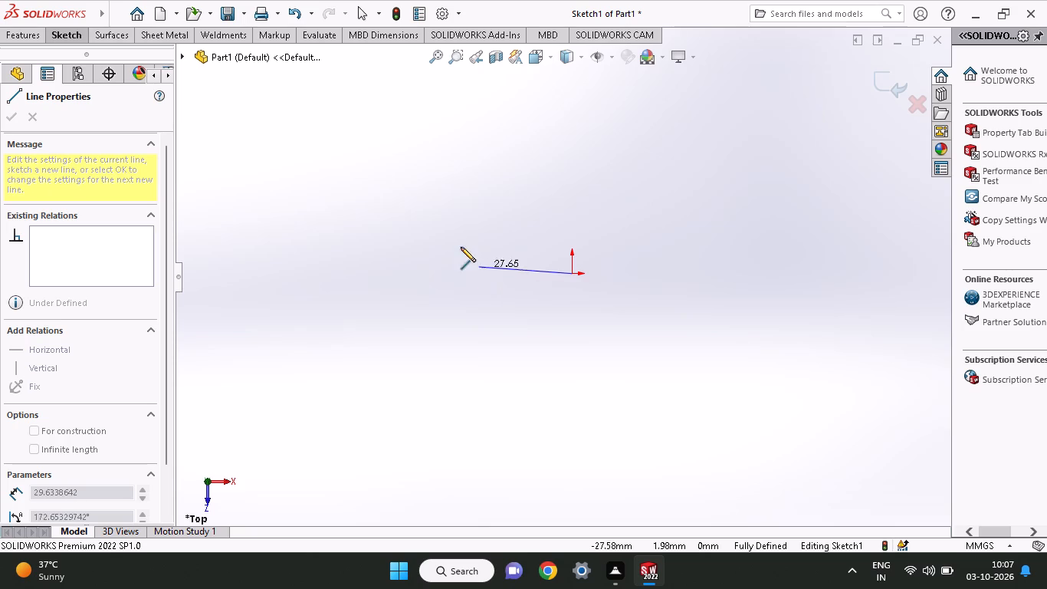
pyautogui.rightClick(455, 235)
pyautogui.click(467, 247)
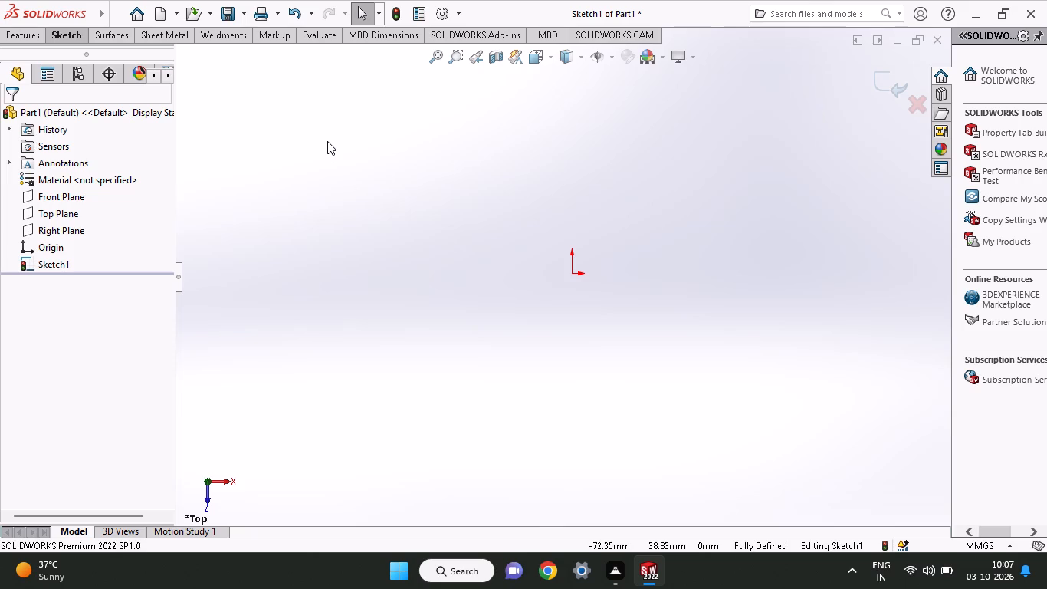
# Sketch a vertical line about 13.6 mm long, running downward from a point level with the origin and about 39 mm to its left.
pyautogui.click(72, 32)
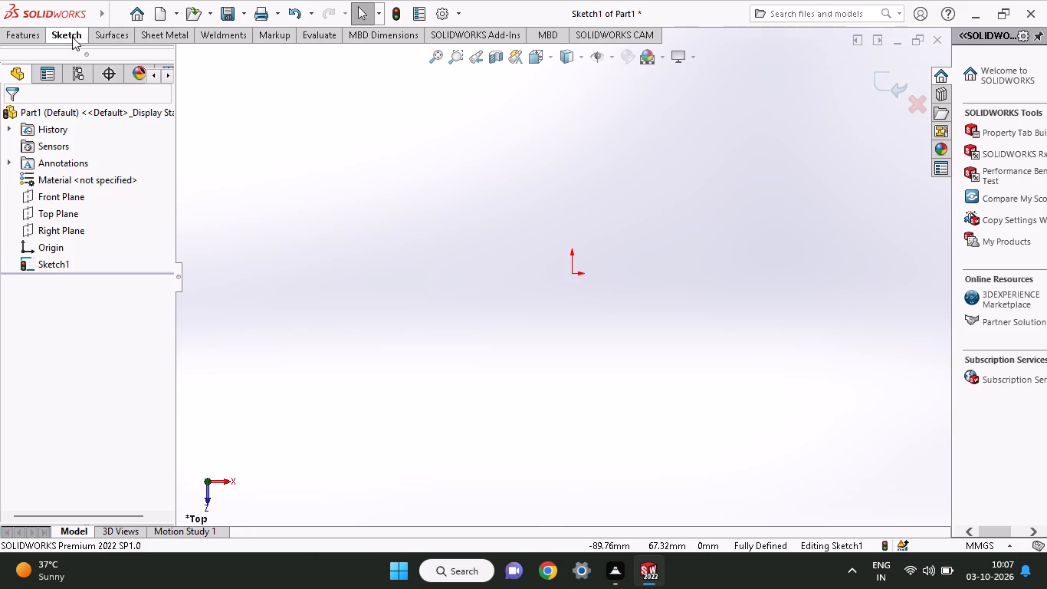
pyautogui.click(99, 60)
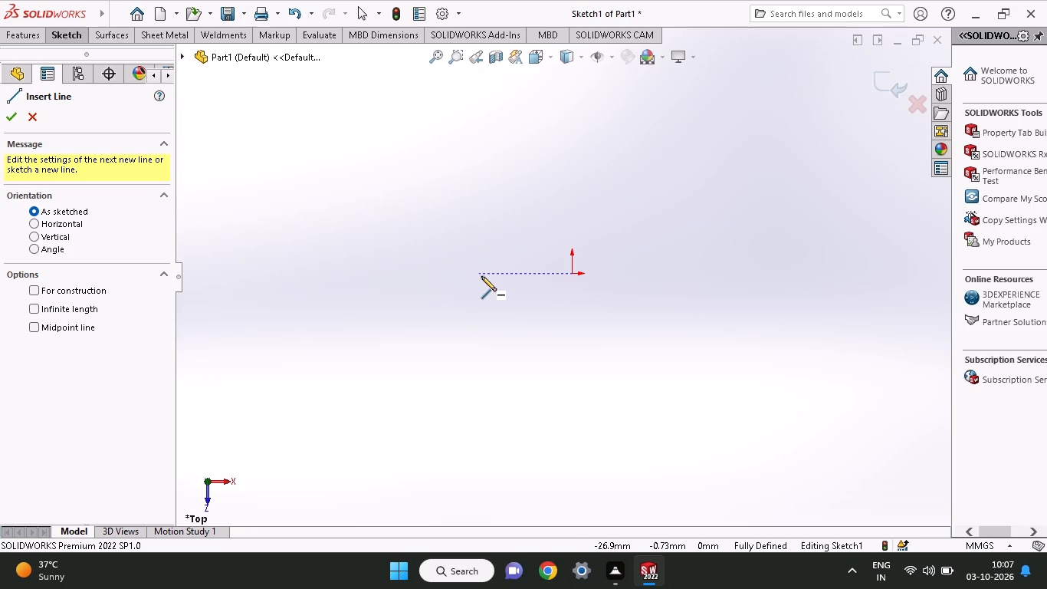
pyautogui.click(439, 273)
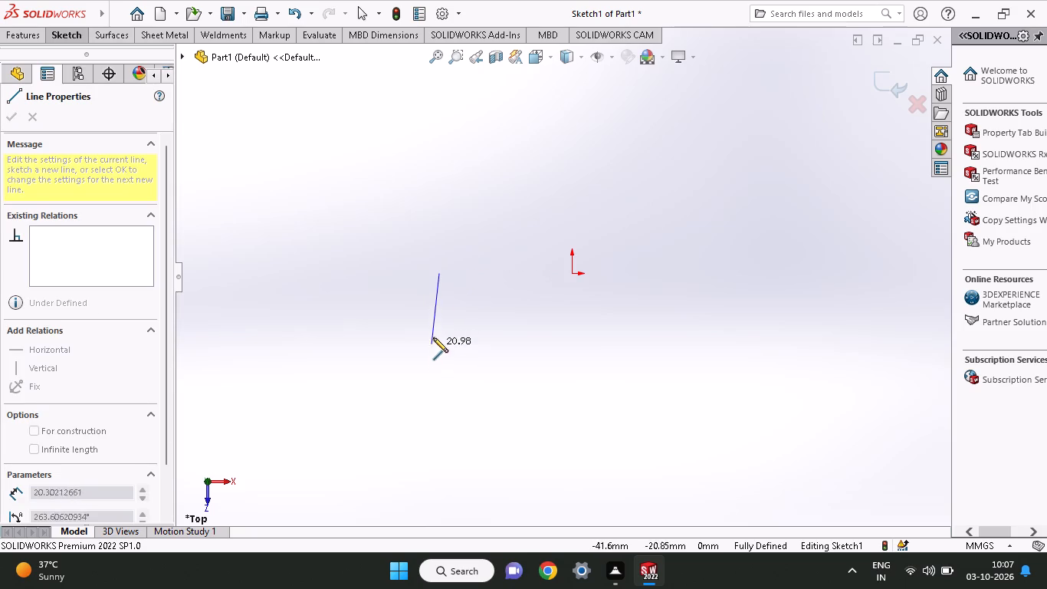
pyautogui.click(436, 320)
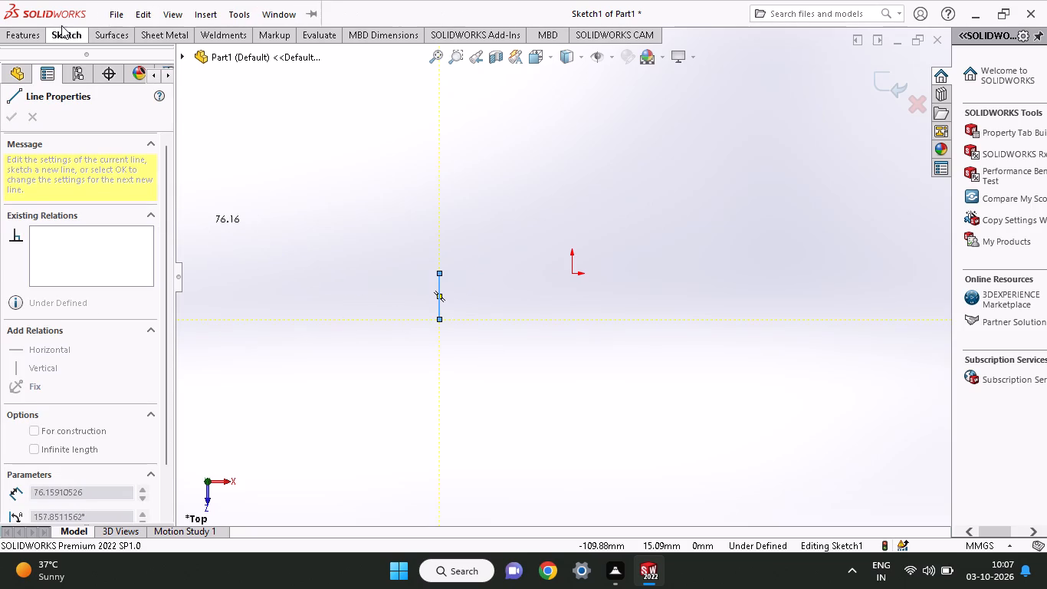
# Dimension the vertical line's length with Smart Dimension and set it to 10 mm, placing the dimension on the line's left side.
pyautogui.click(61, 25)
pyautogui.click(61, 41)
pyautogui.click(61, 54)
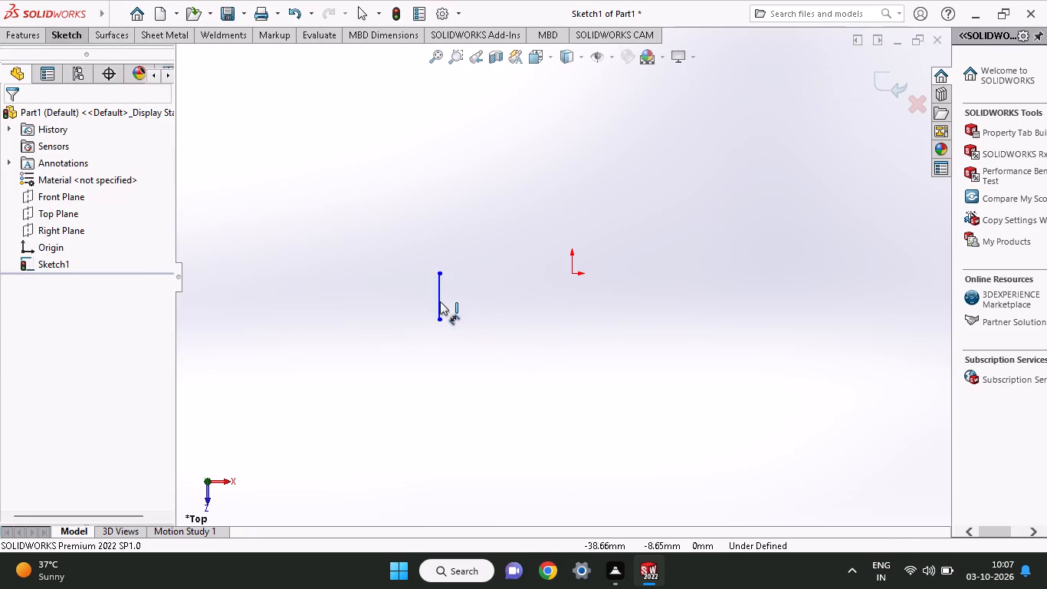
pyautogui.click(440, 301)
pyautogui.click(356, 308)
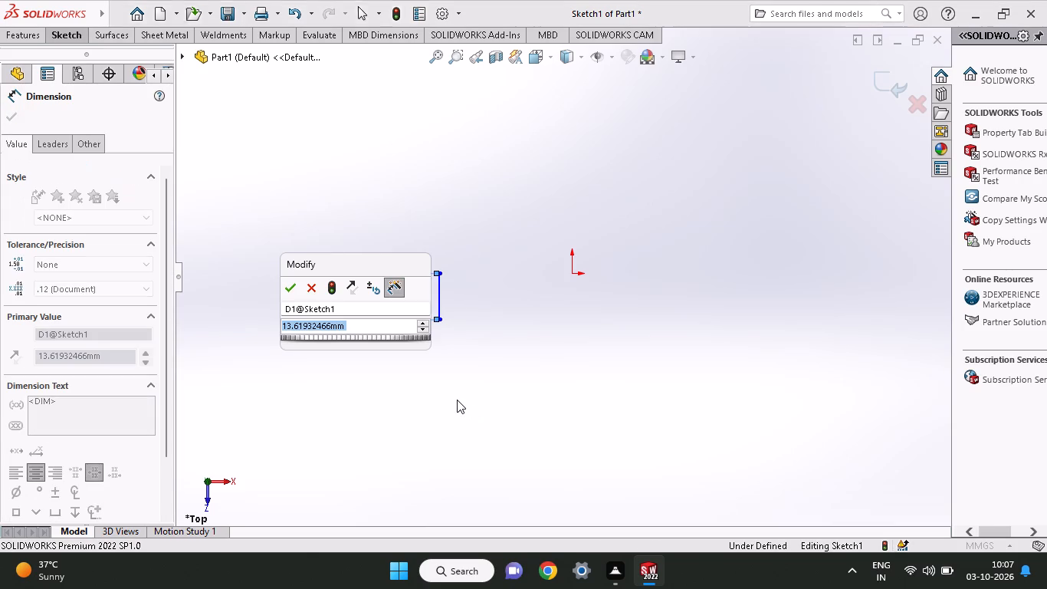
pyautogui.press('1')
pyautogui.press('0')
pyautogui.press('Return')
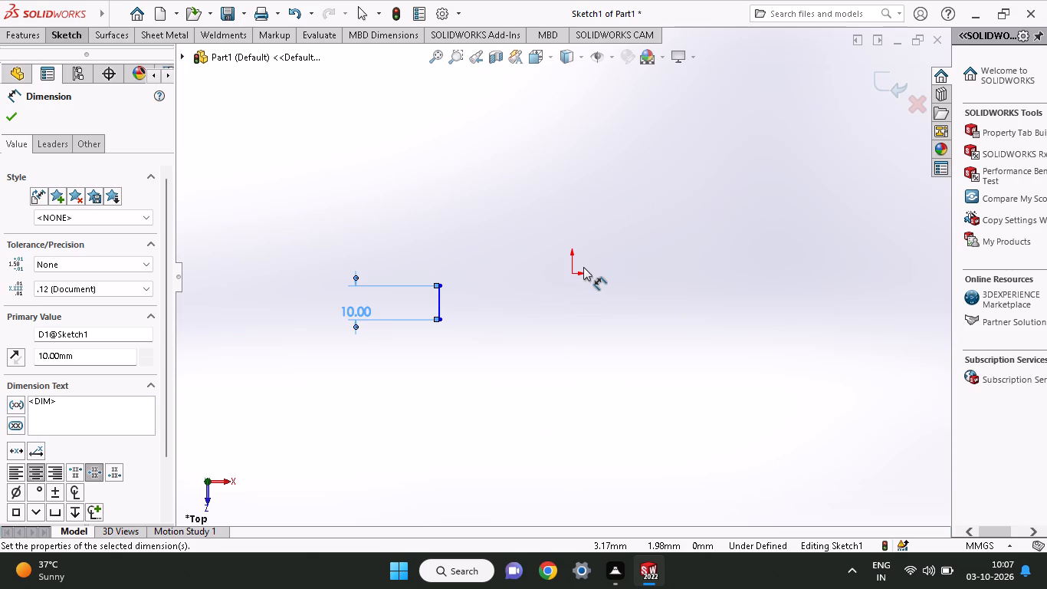
# Sketch a second vertical line about 19.5 mm long between the 10 mm line and the origin, starting level with the first line's upper endpoint.
pyautogui.click(78, 38)
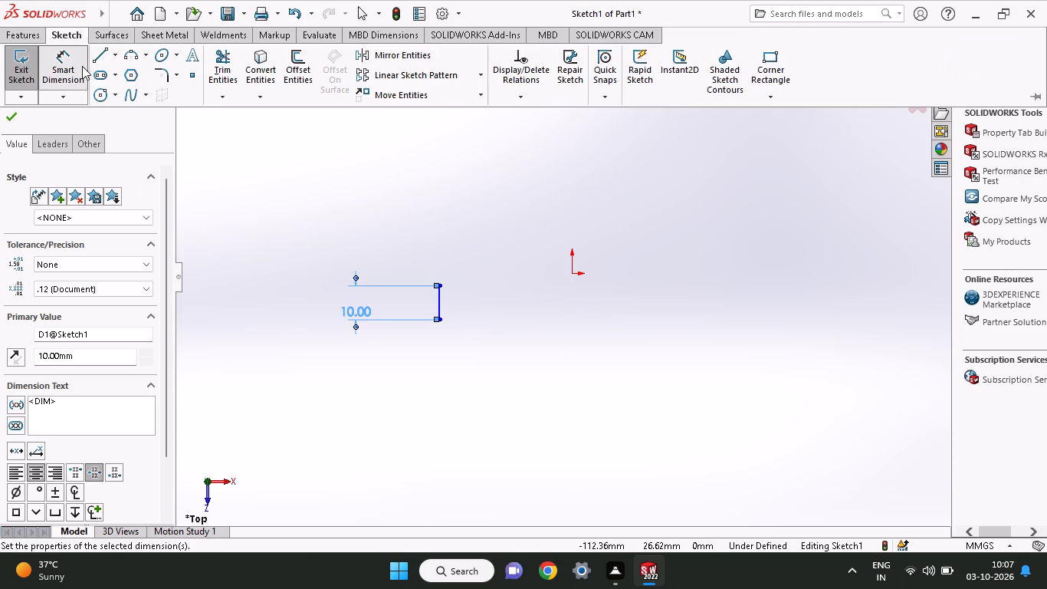
pyautogui.click(94, 57)
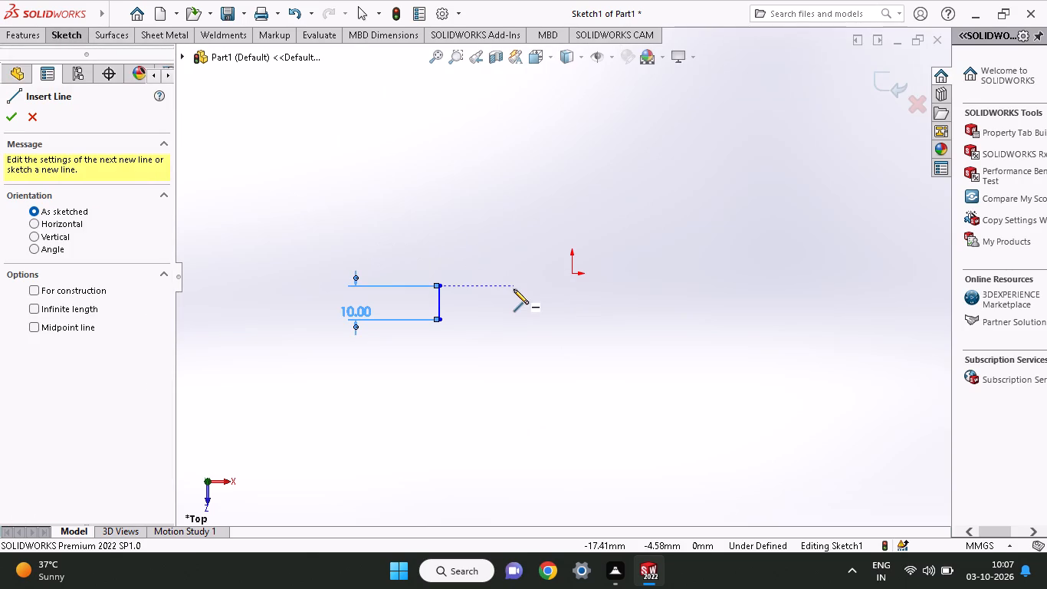
pyautogui.click(489, 289)
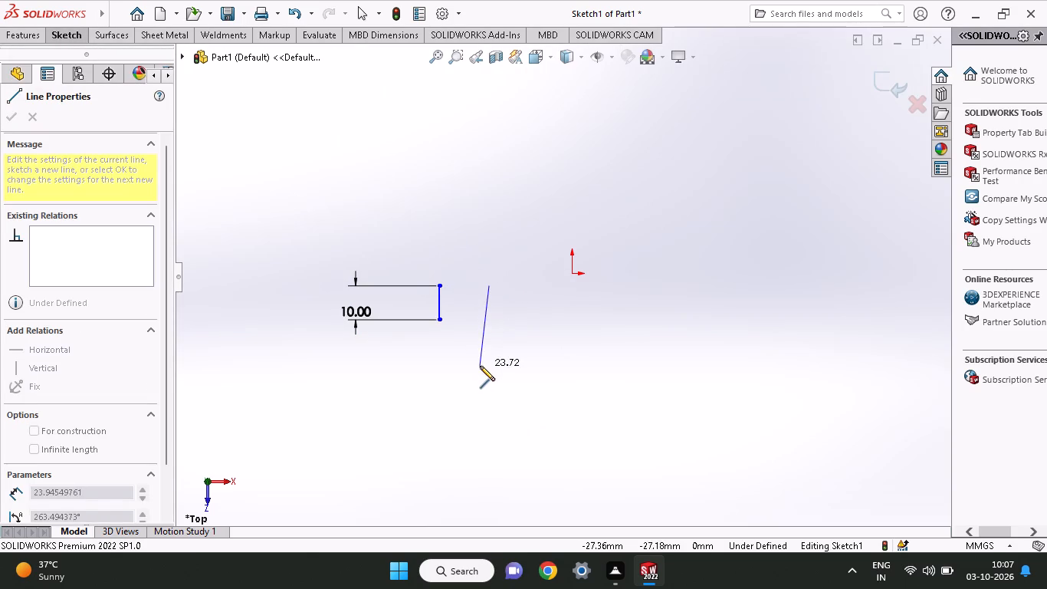
pyautogui.click(488, 352)
pyautogui.rightClick(456, 228)
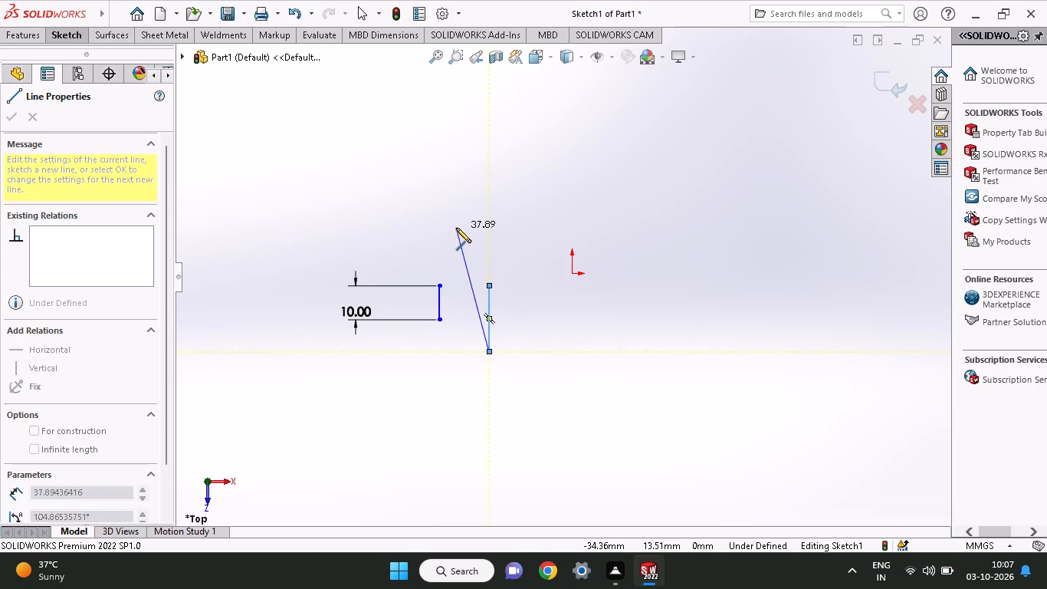
pyautogui.click(464, 235)
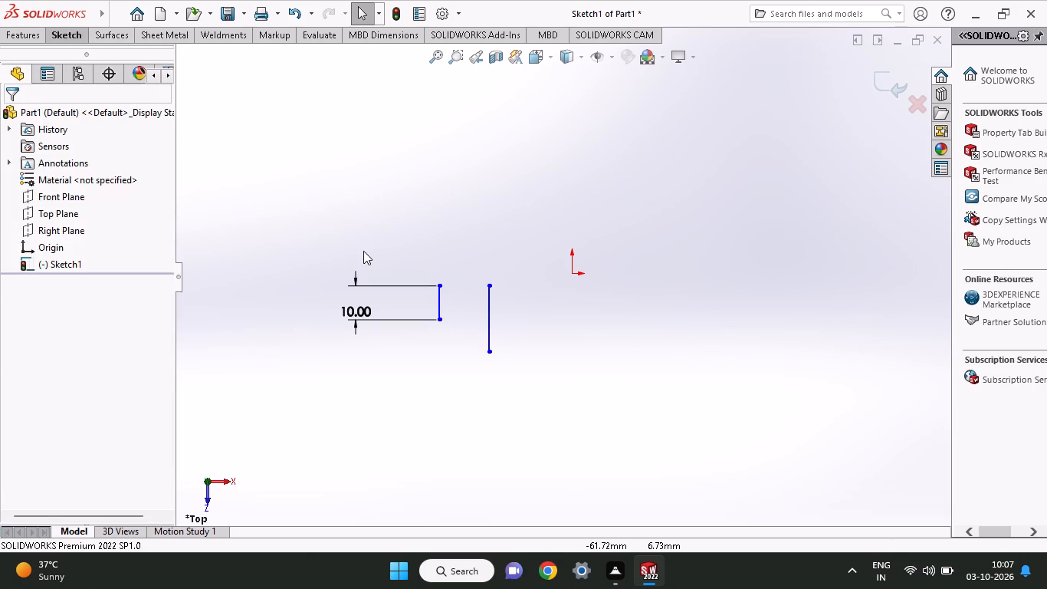
# Dimension the second vertical line's length on its right side, set it to 16 mm, and leave the dimension command.
pyautogui.click(77, 37)
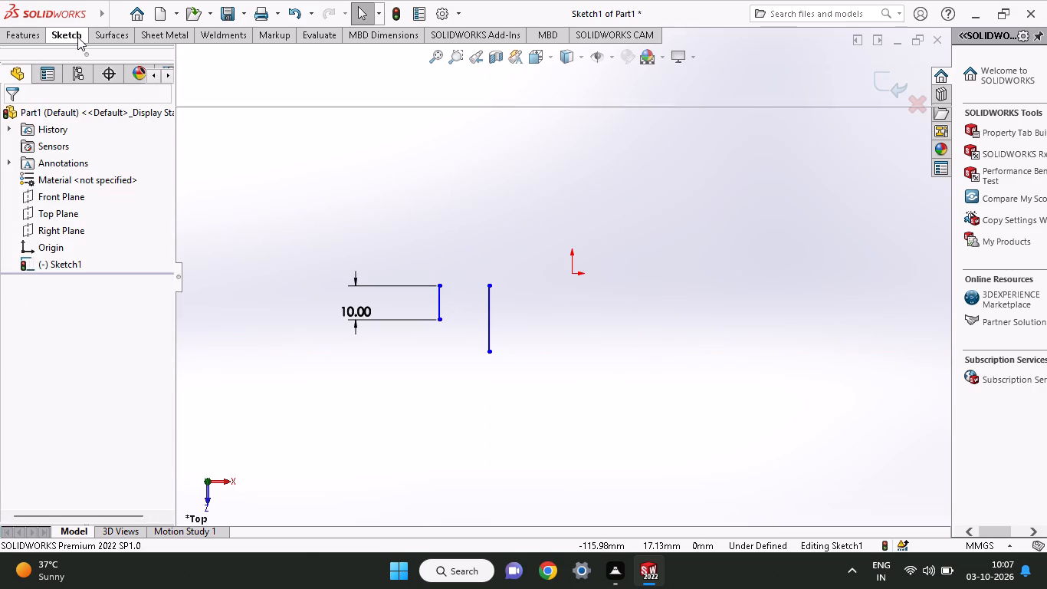
pyautogui.click(62, 75)
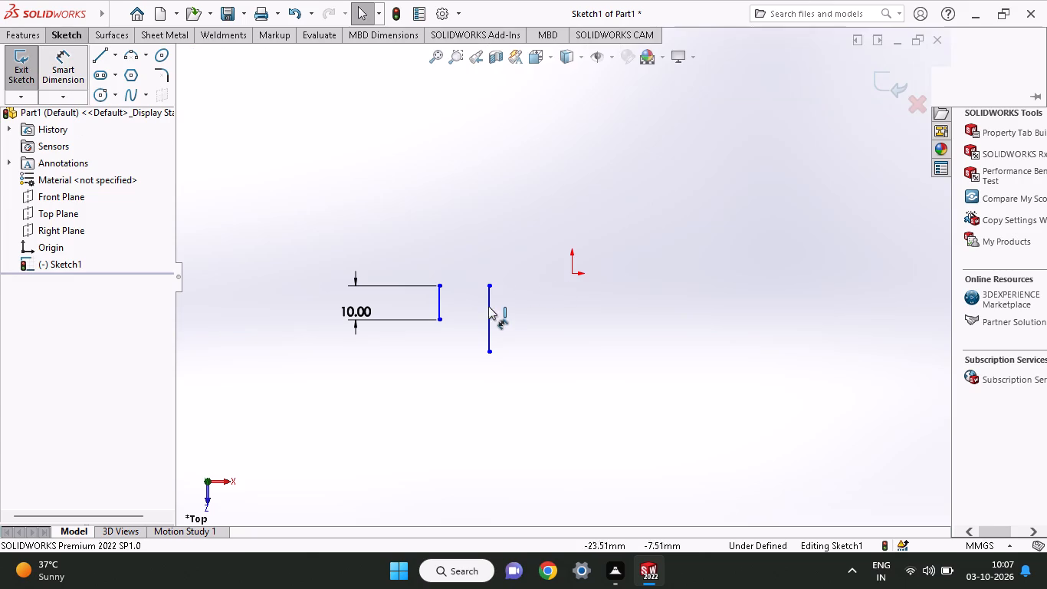
pyautogui.click(487, 313)
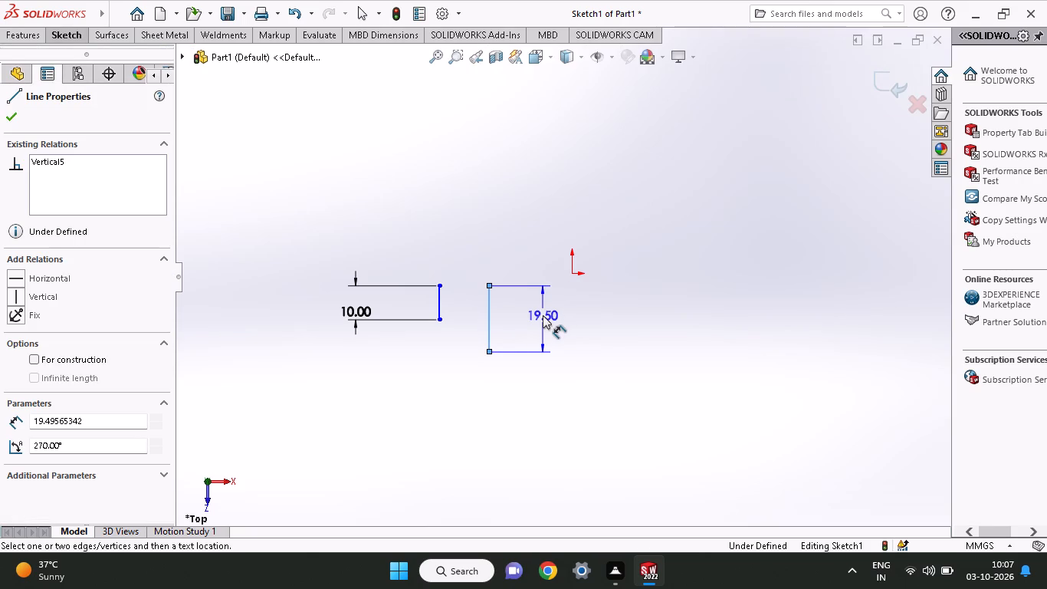
pyautogui.click(543, 315)
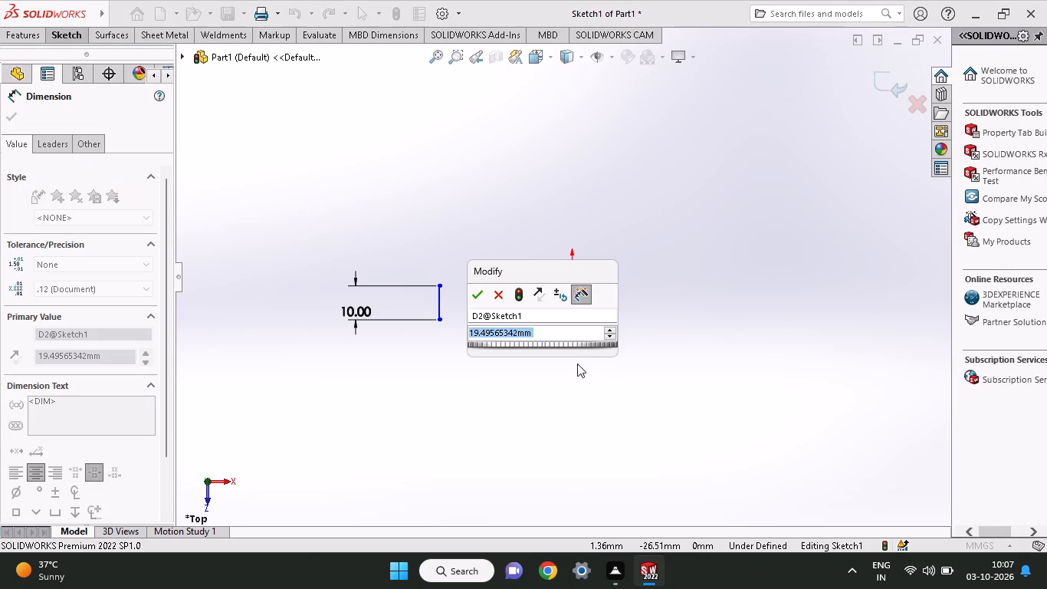
pyautogui.write('16')
pyautogui.press('Return')
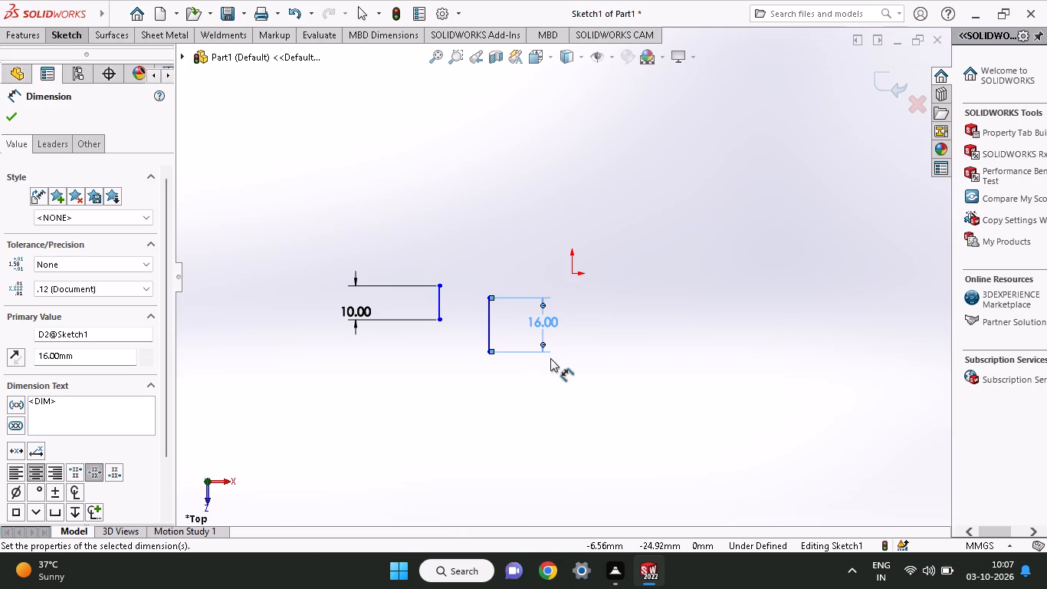
pyautogui.rightClick(428, 143)
pyautogui.click(389, 114)
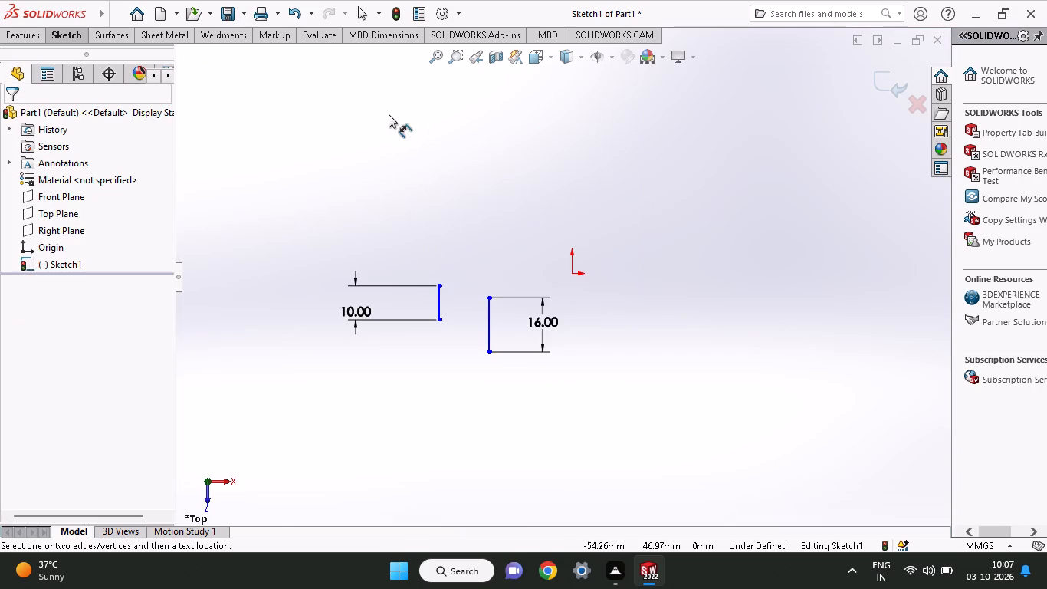
pyautogui.press('`')
pyautogui.rightClick(253, 167)
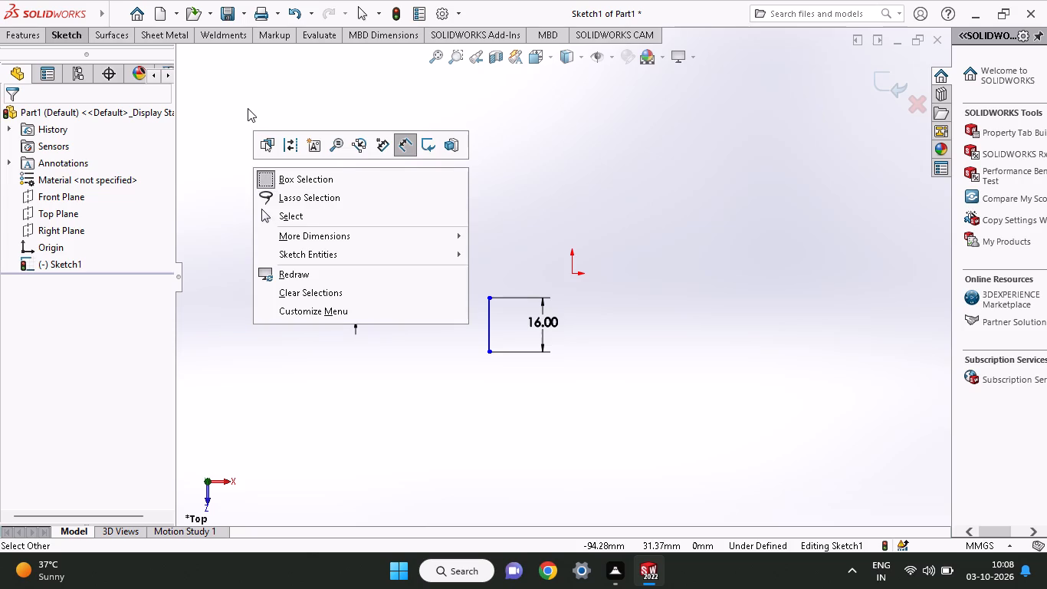
pyautogui.press('Escape')
pyautogui.press('Escape')
pyautogui.press('Escape')
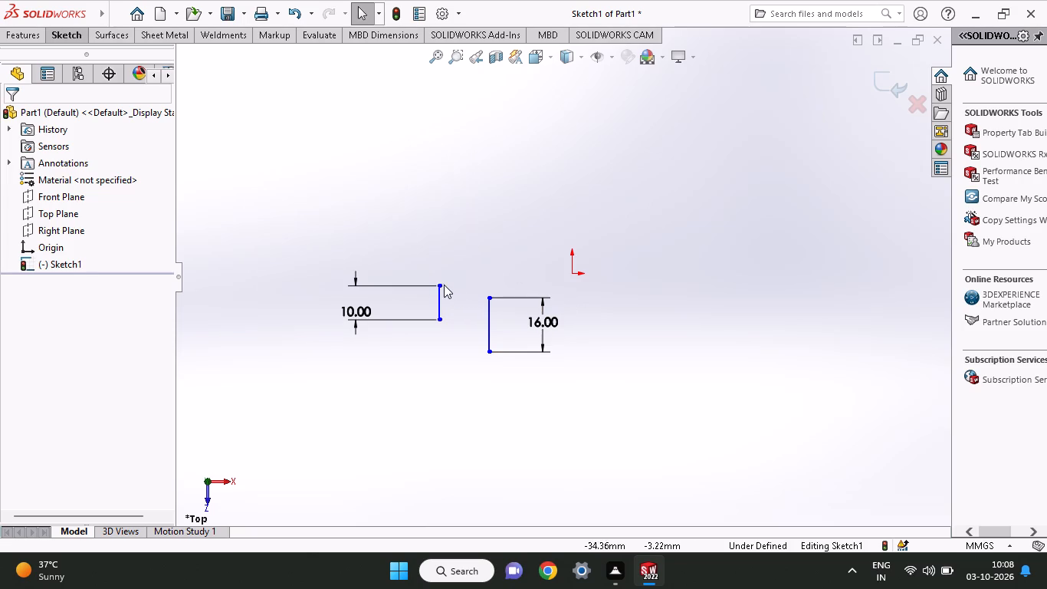
# Add a Horizontal relation between the upper endpoint of the 10 mm line and the origin.
pyautogui.keyDown('shift'); pyautogui.click(441, 283); pyautogui.keyUp('shift')
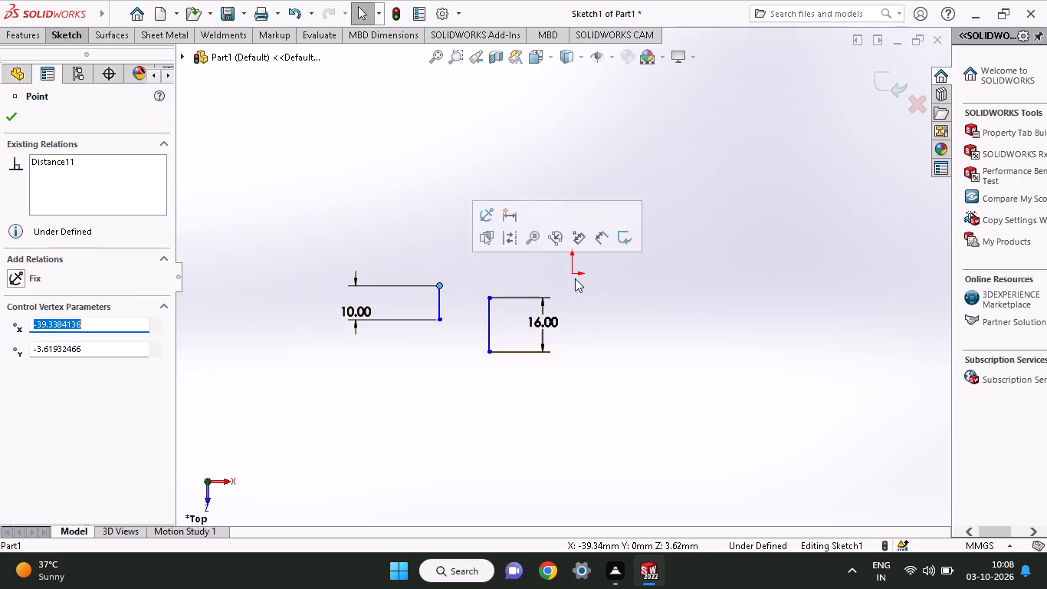
pyautogui.keyDown('shift'); pyautogui.click(571, 277); pyautogui.keyUp('shift')
pyautogui.click(31, 360)
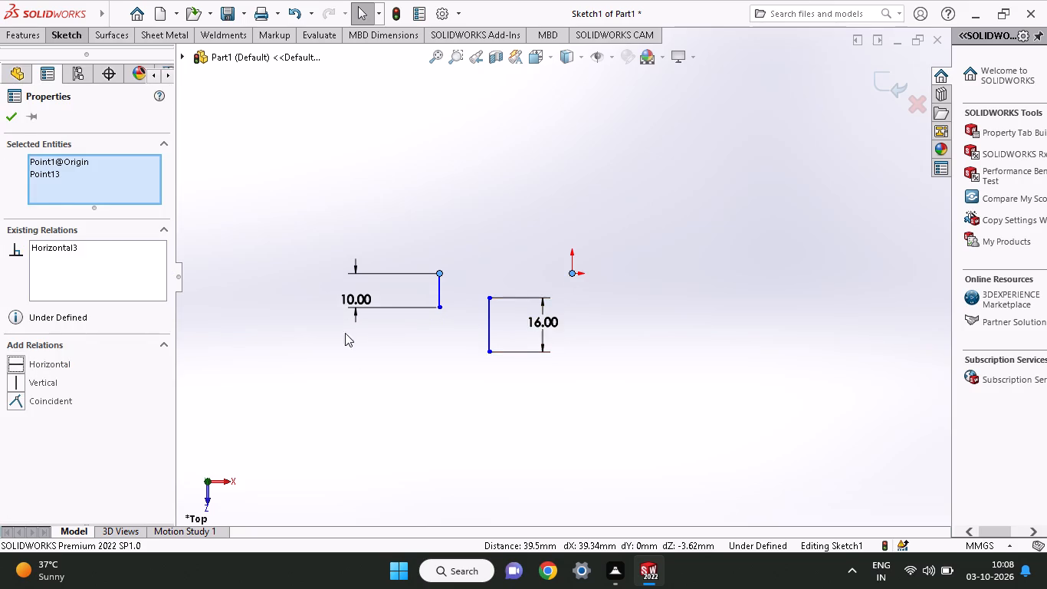
pyautogui.scroll(-1, 395, 331)
pyautogui.press('Escape')
pyautogui.press('Escape')
# Add a Horizontal relation between the upper endpoint of the 16 mm line and the origin.
pyautogui.click(520, 289)
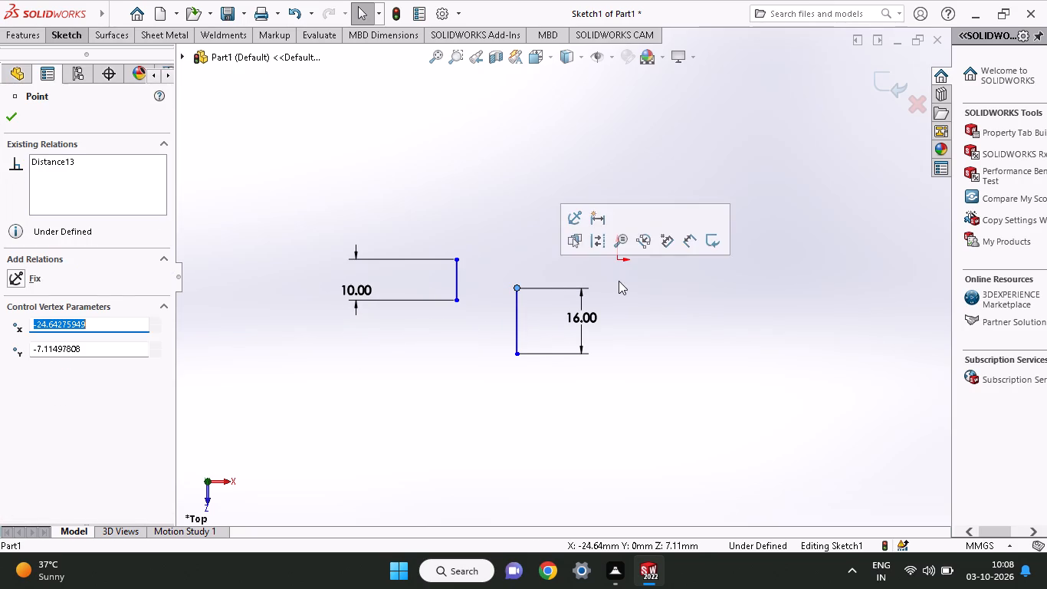
pyautogui.keyDown('shift'); pyautogui.click(619, 262); pyautogui.keyUp('shift')
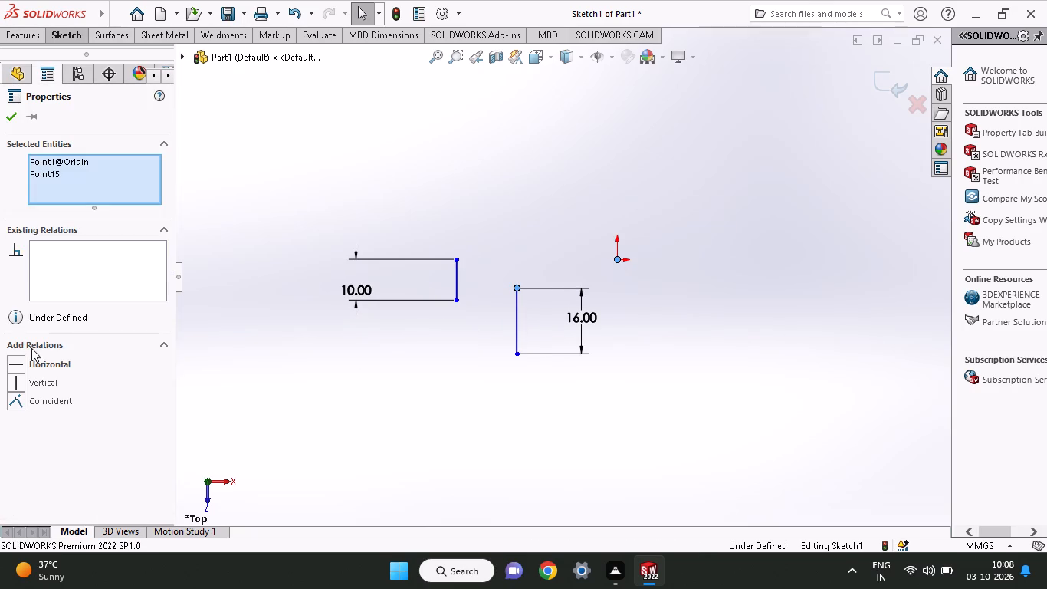
pyautogui.click(36, 365)
pyautogui.click(5, 116)
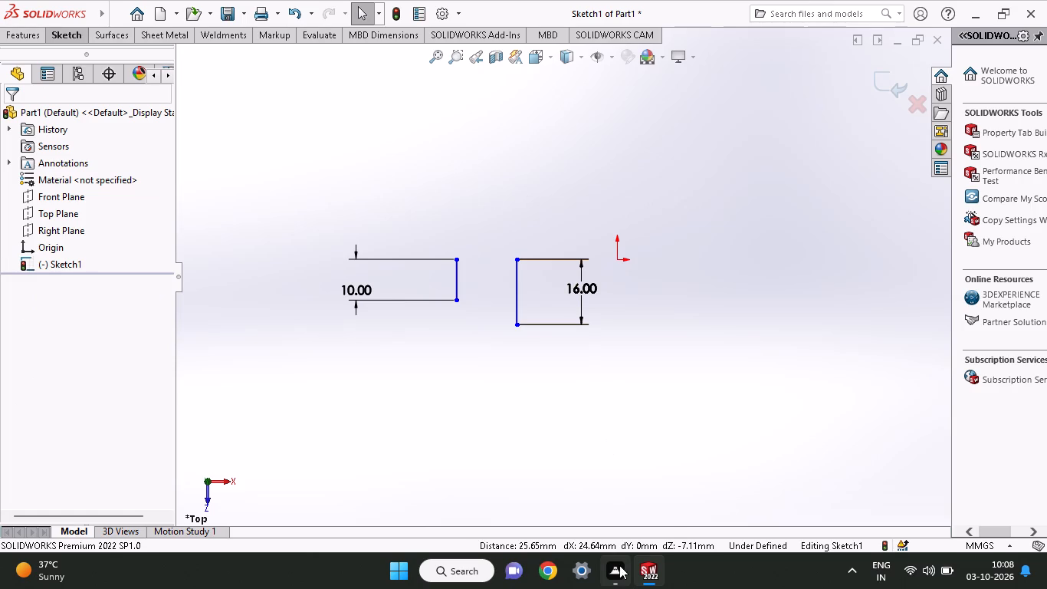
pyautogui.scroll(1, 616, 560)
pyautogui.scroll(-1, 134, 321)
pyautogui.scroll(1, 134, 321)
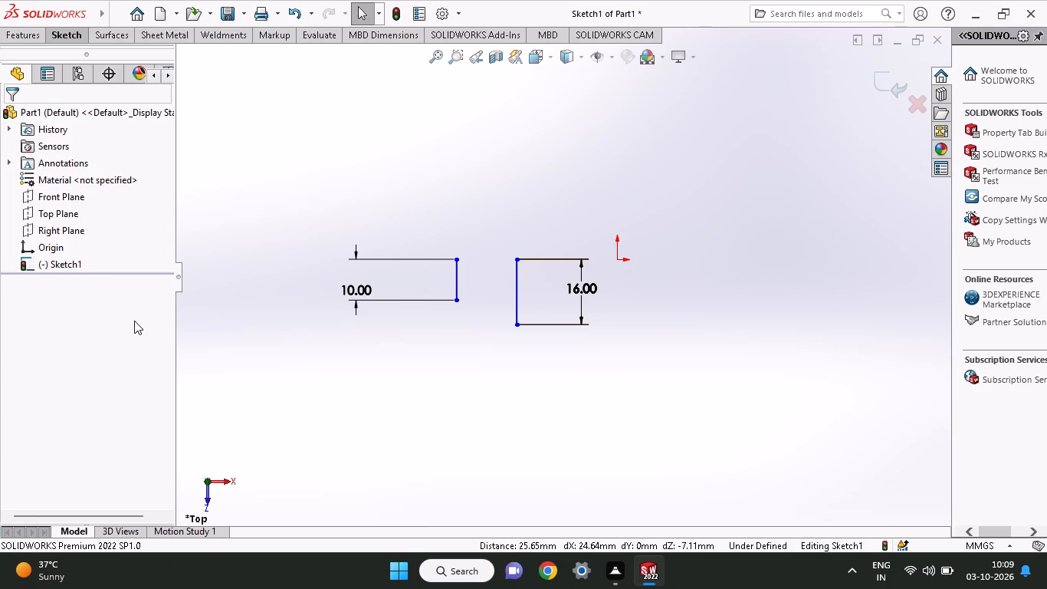
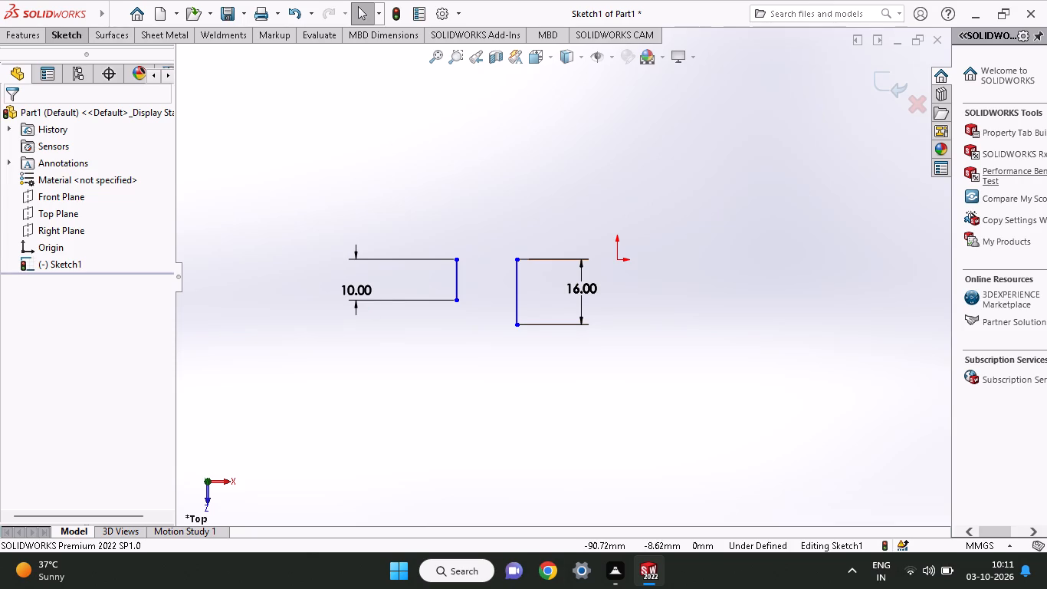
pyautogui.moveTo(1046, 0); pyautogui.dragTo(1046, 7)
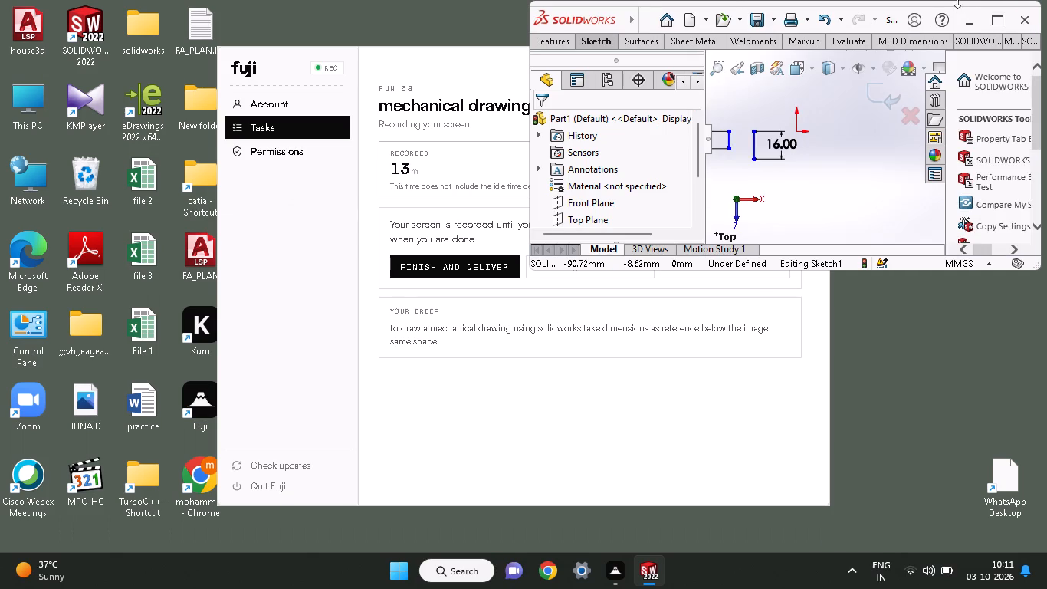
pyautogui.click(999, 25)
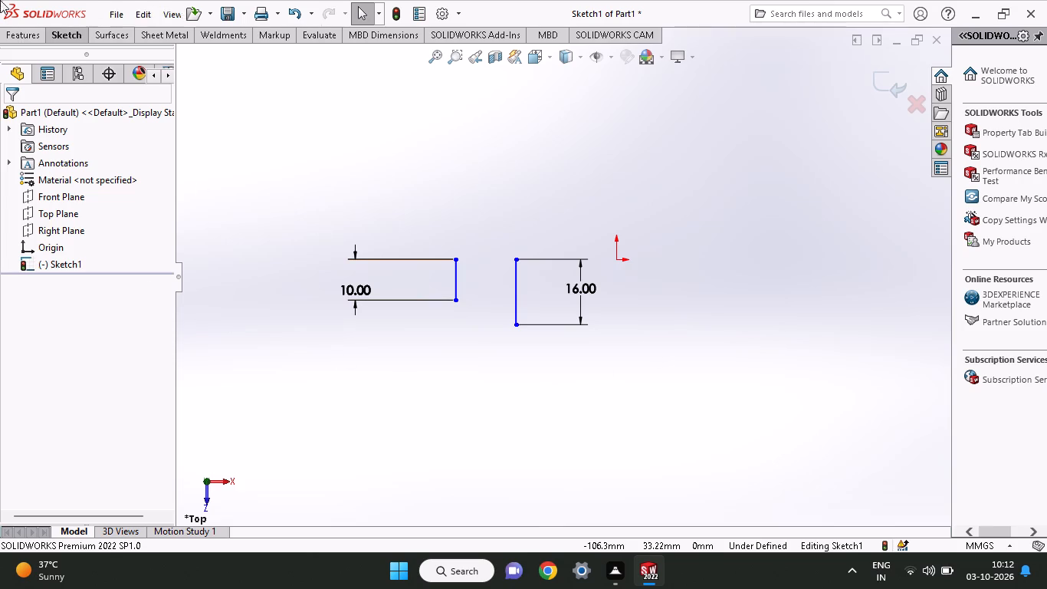
# Sketch a horizontal line about 53 mm long from the 16 mm line's lower endpoint, running beneath and past the origin.
pyautogui.click(72, 33)
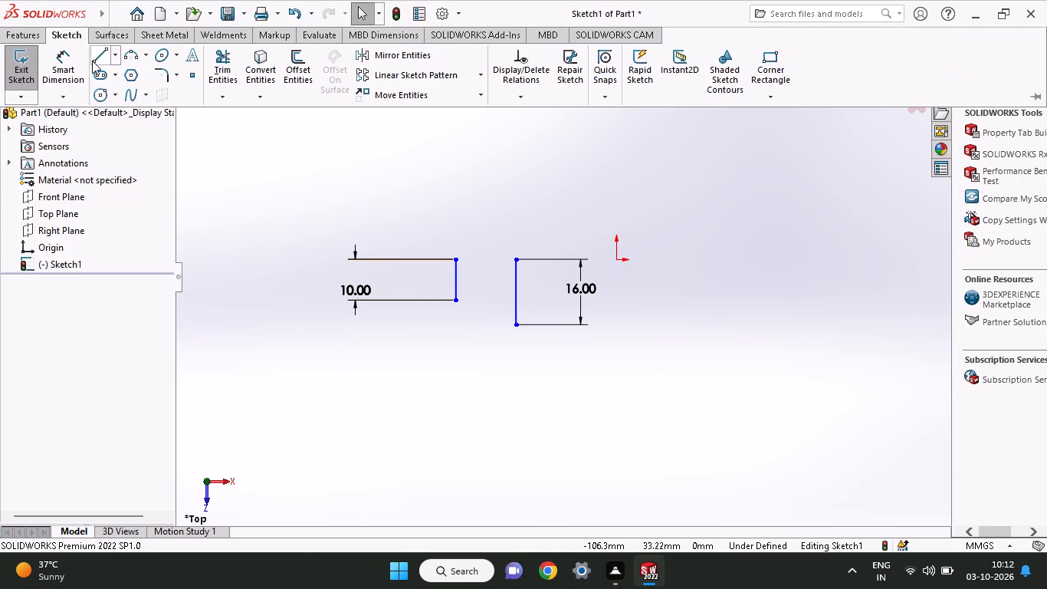
pyautogui.click(94, 60)
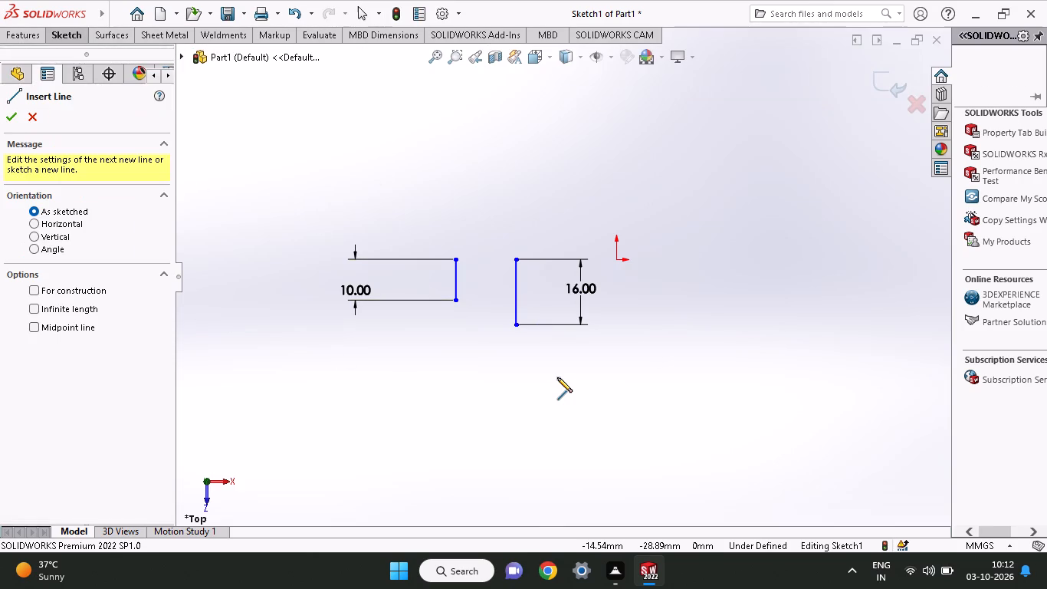
pyautogui.click(514, 323)
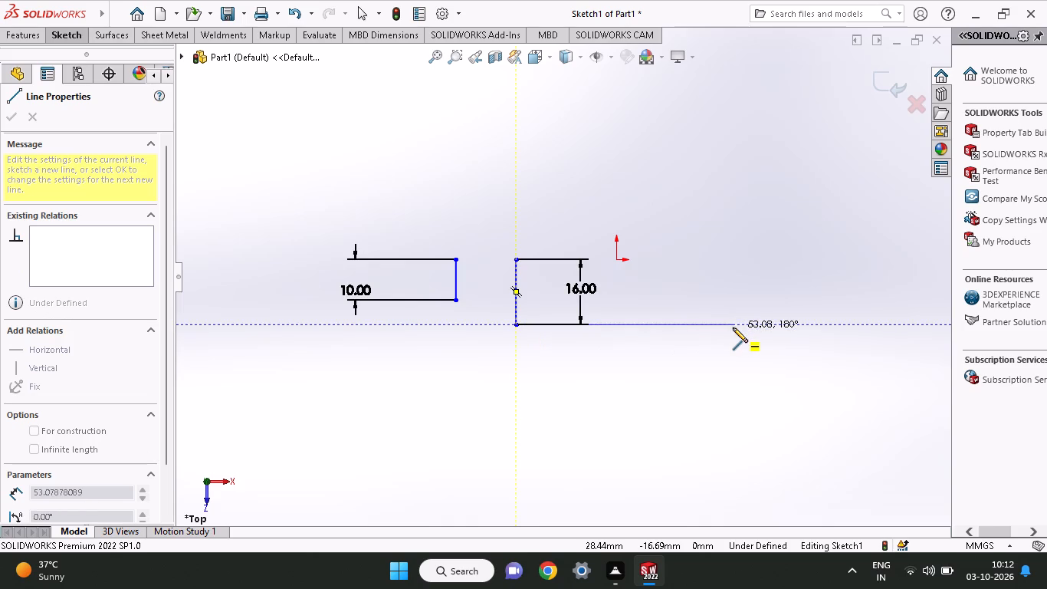
pyautogui.click(733, 327)
pyautogui.rightClick(740, 277)
pyautogui.click(756, 290)
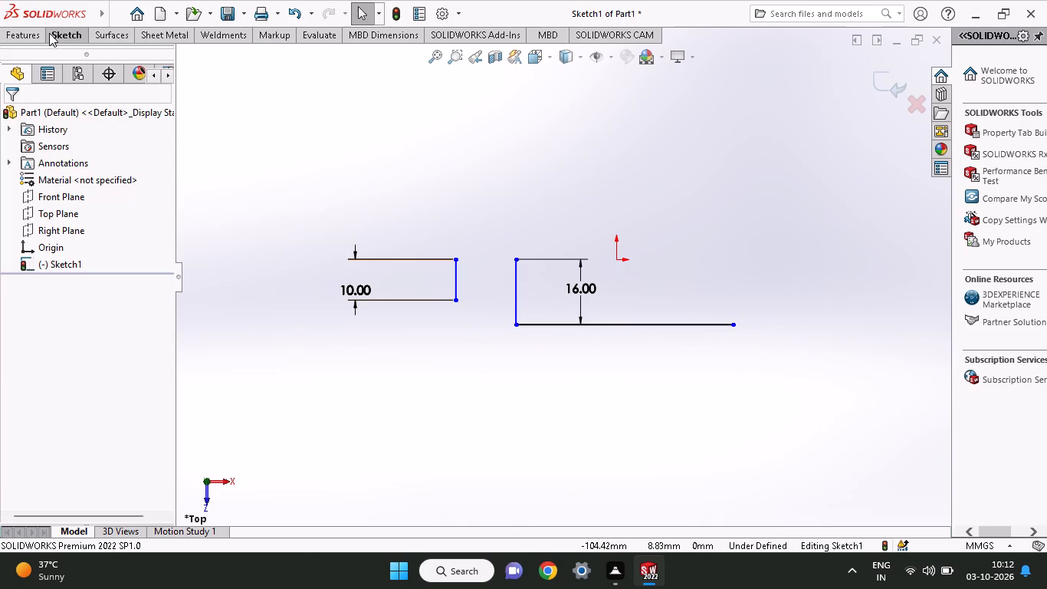
# Dimension the new horizontal line's length below it and set it to 40 mm.
pyautogui.click(61, 32)
pyautogui.click(62, 56)
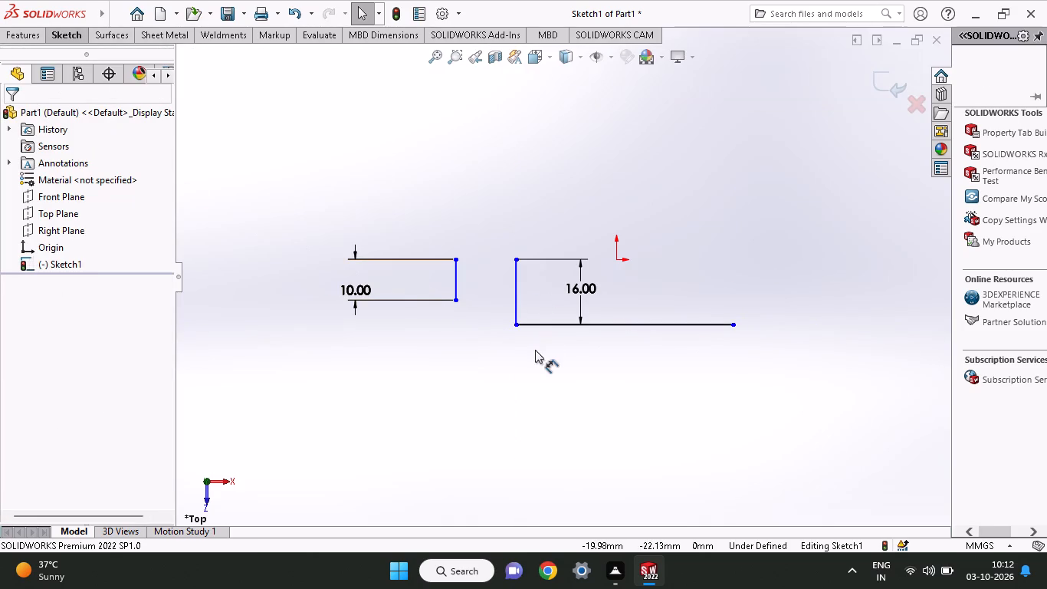
pyautogui.click(539, 329)
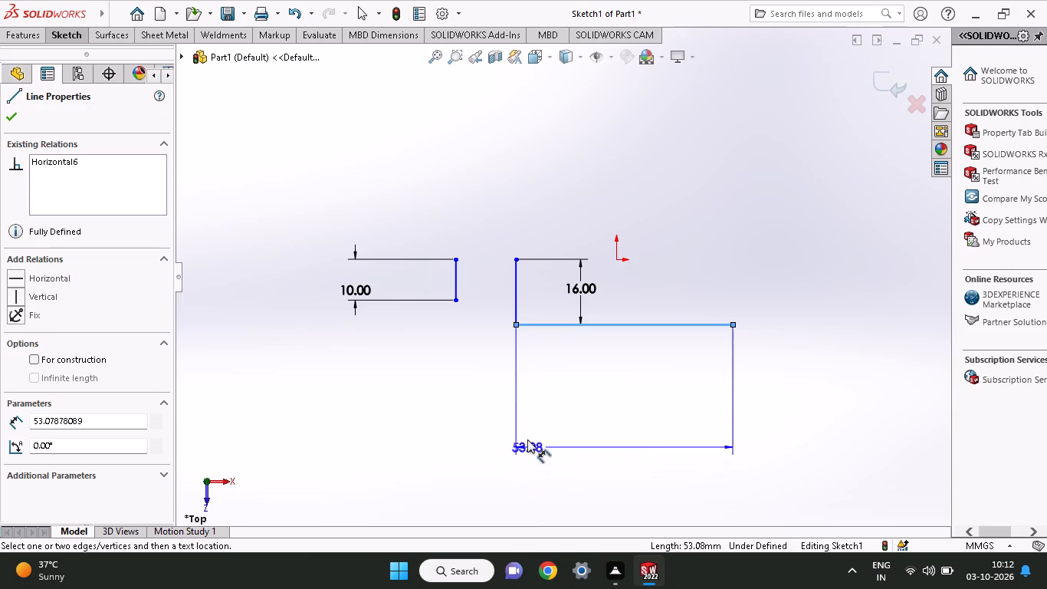
pyautogui.click(544, 372)
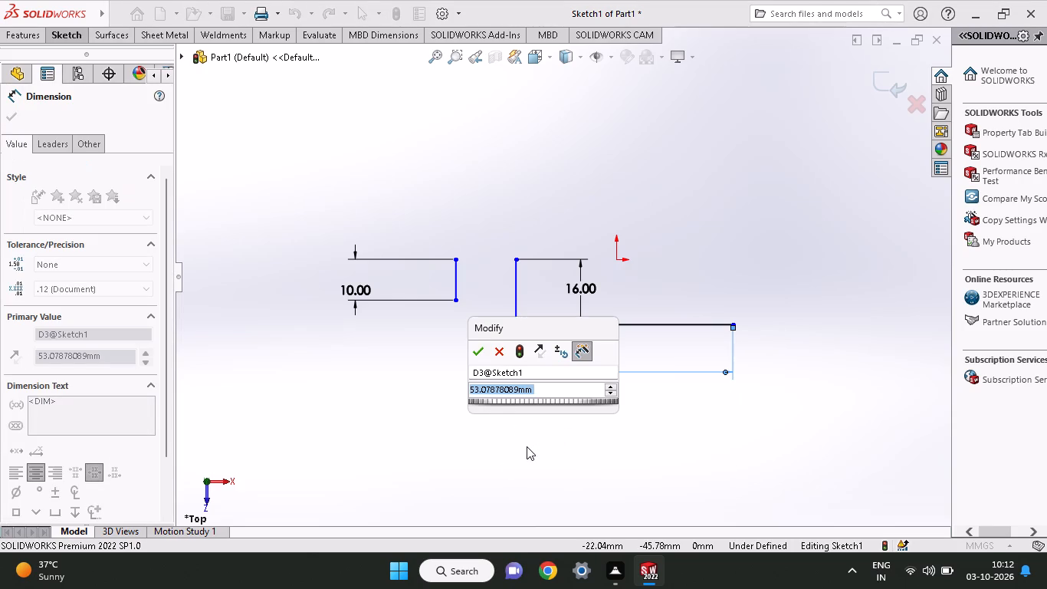
pyautogui.write('40')
pyautogui.press('Return')
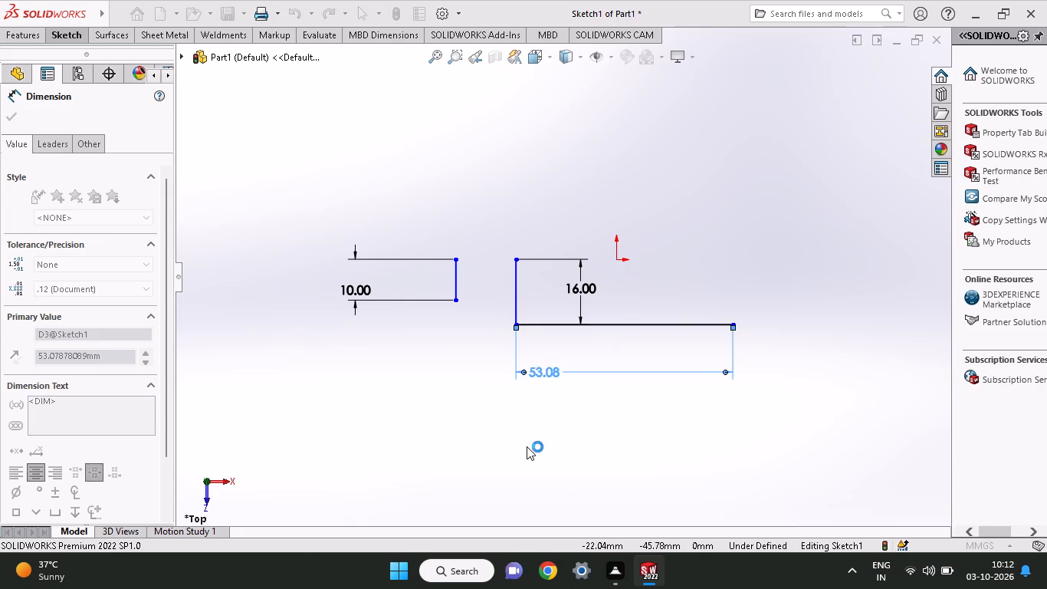
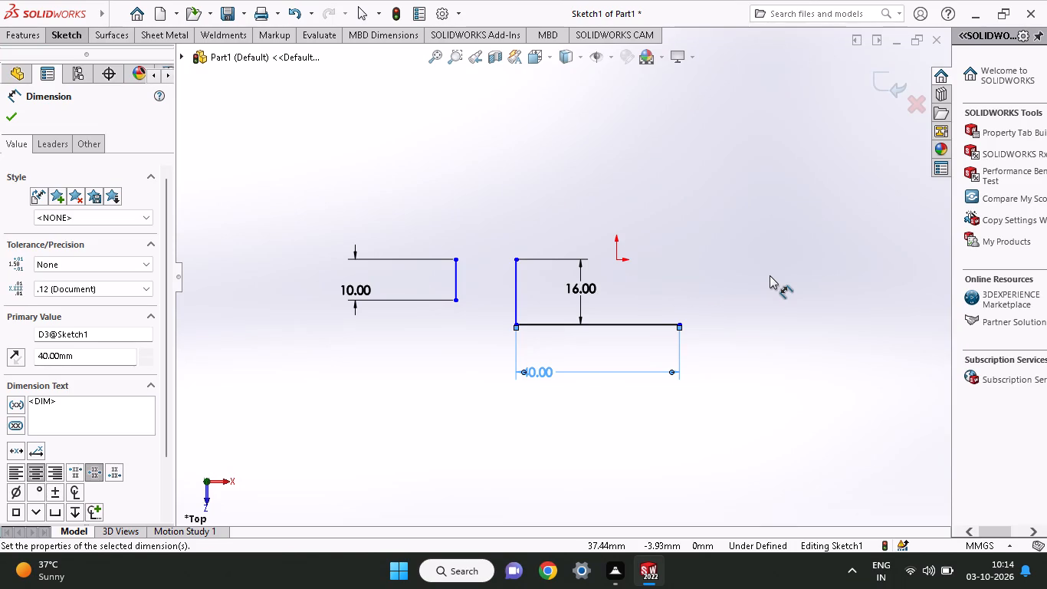
# Dimension the horizontal spacing between the upper endpoints of the two vertical lines and set it to 13 mm.
pyautogui.click(520, 259)
pyautogui.click(454, 259)
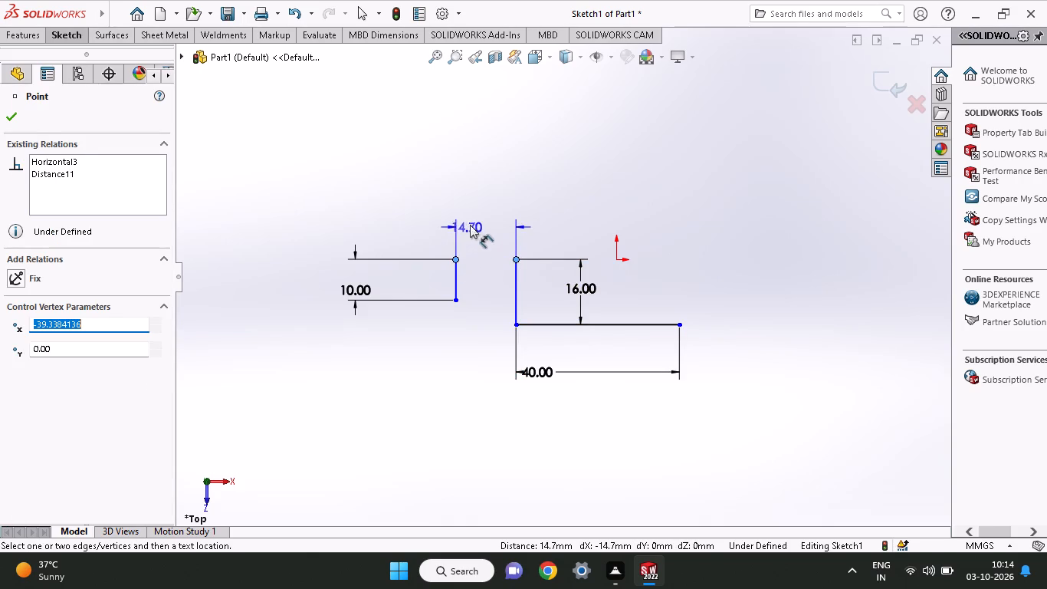
pyautogui.click(472, 221)
pyautogui.write('13')
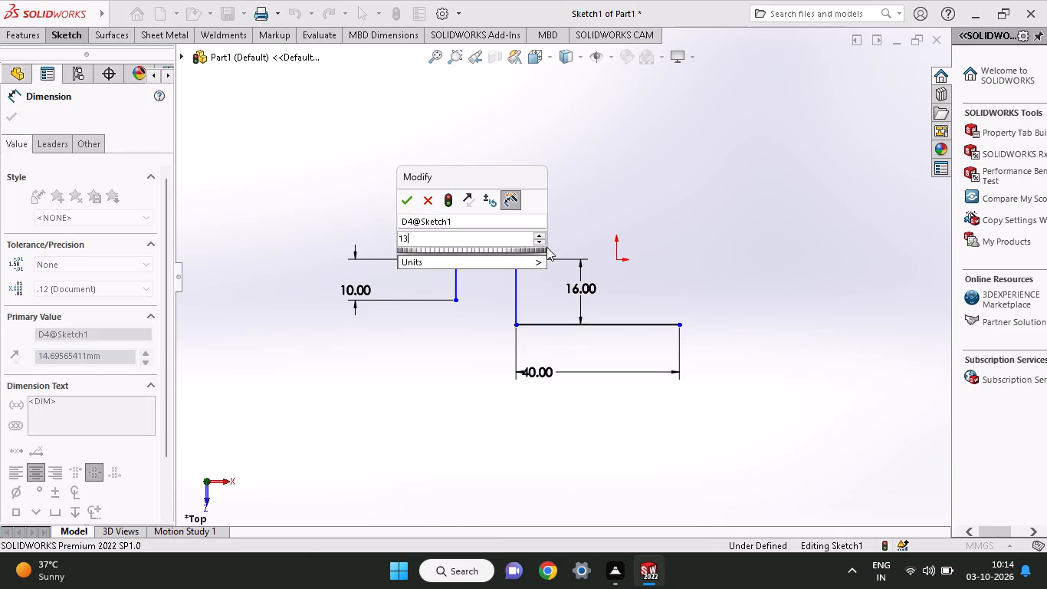
pyautogui.press('Return')
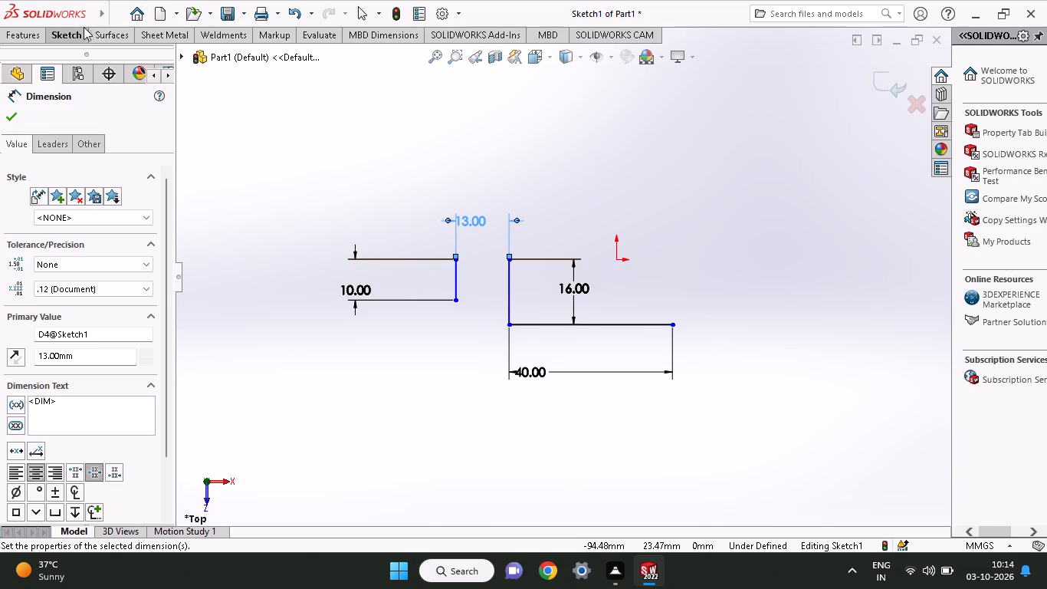
# Sketch a horizontal line joining the upper endpoints of the 10 mm and 16 mm vertical lines.
pyautogui.click(64, 39)
pyautogui.click(103, 58)
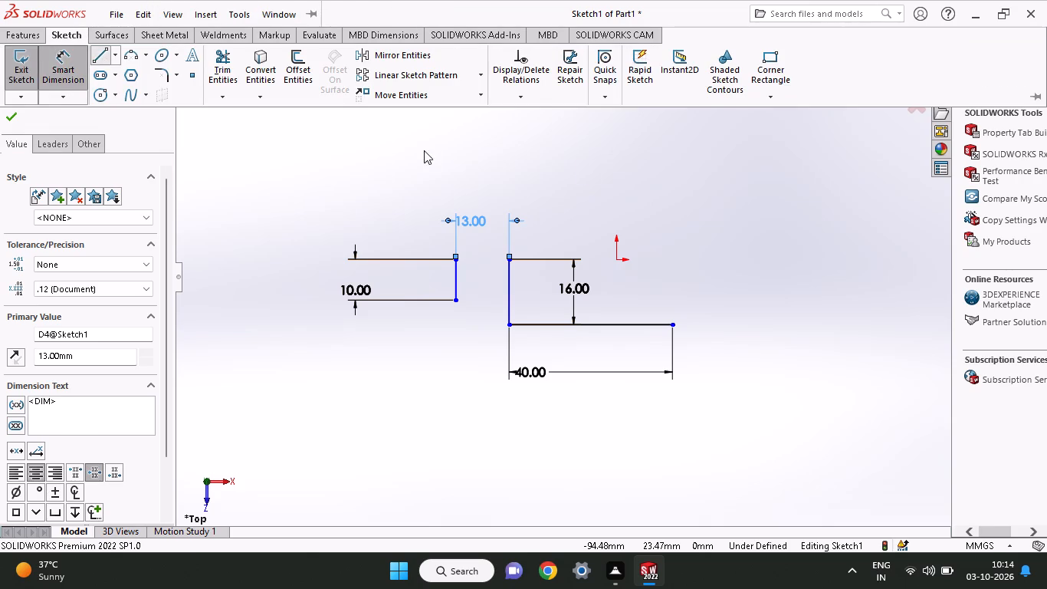
pyautogui.click(454, 261)
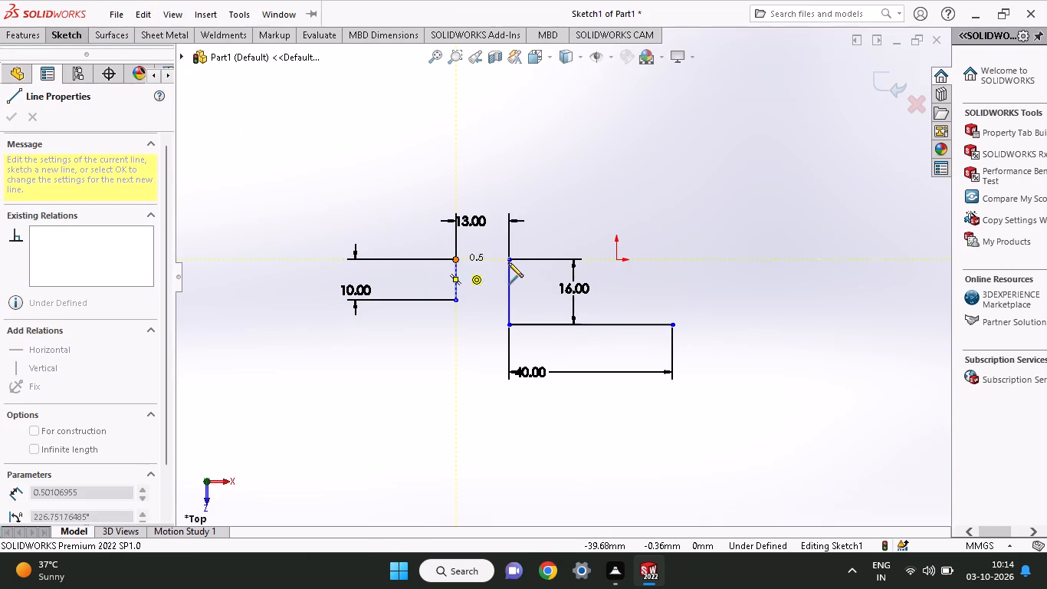
pyautogui.click(508, 262)
pyautogui.rightClick(563, 144)
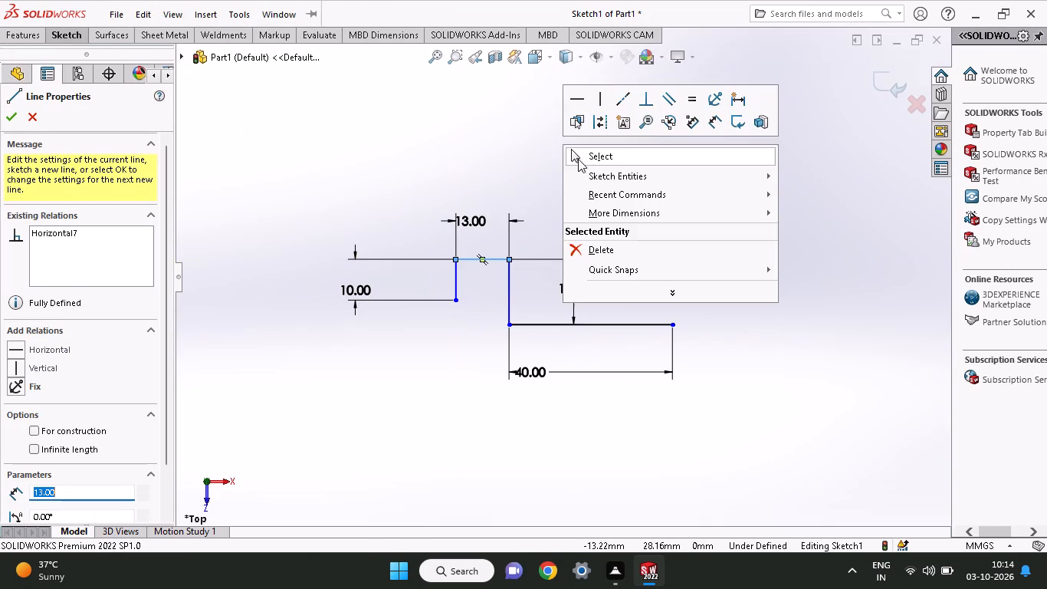
pyautogui.click(579, 160)
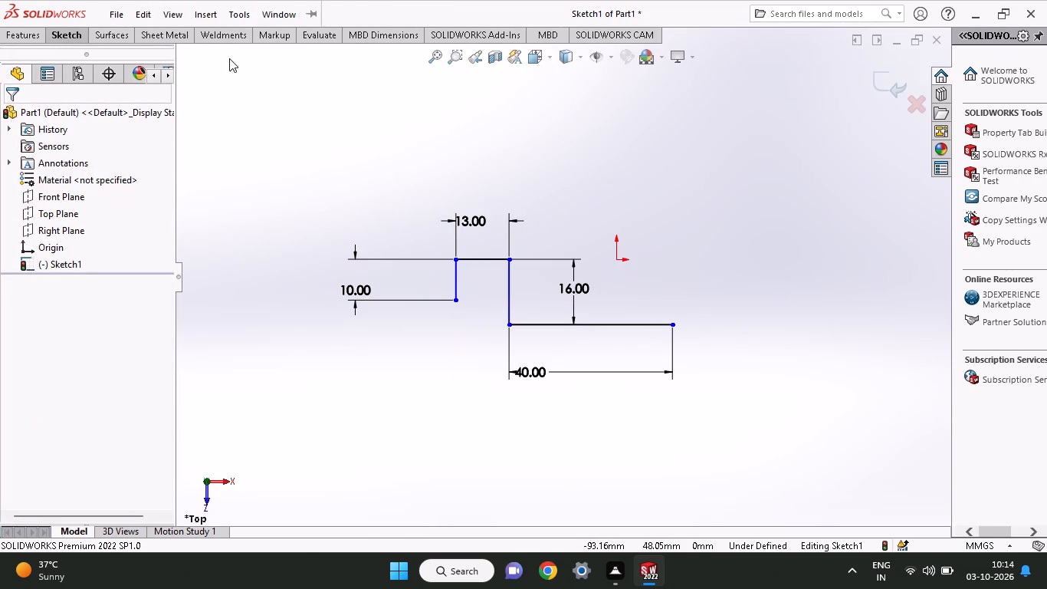
# Sketch a sloped line from the 16 mm line's lower endpoint to the 10 mm line's lower endpoint, closing the four-sided profile.
pyautogui.click(72, 34)
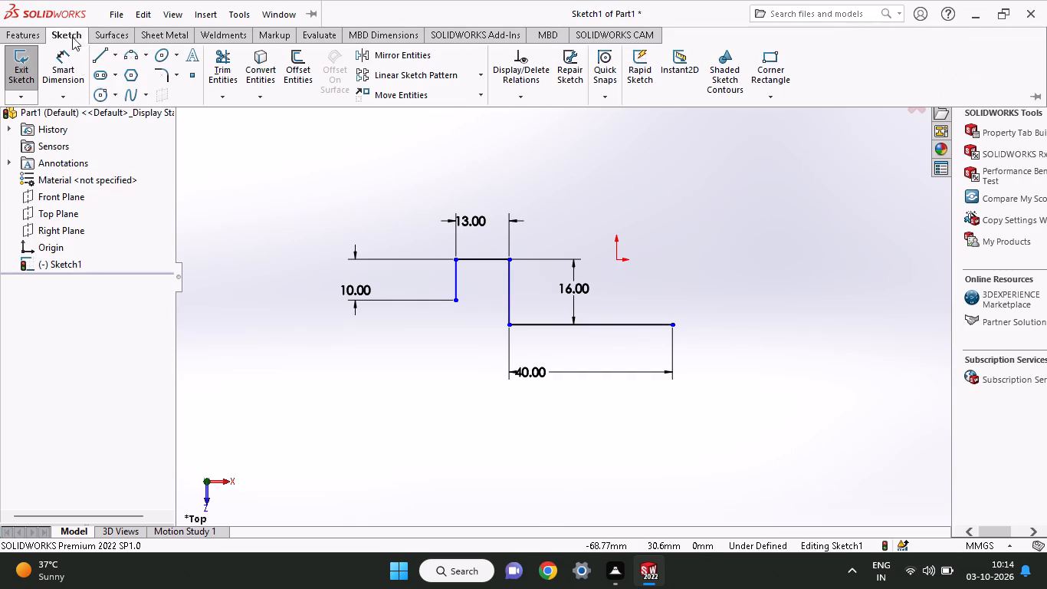
pyautogui.click(101, 55)
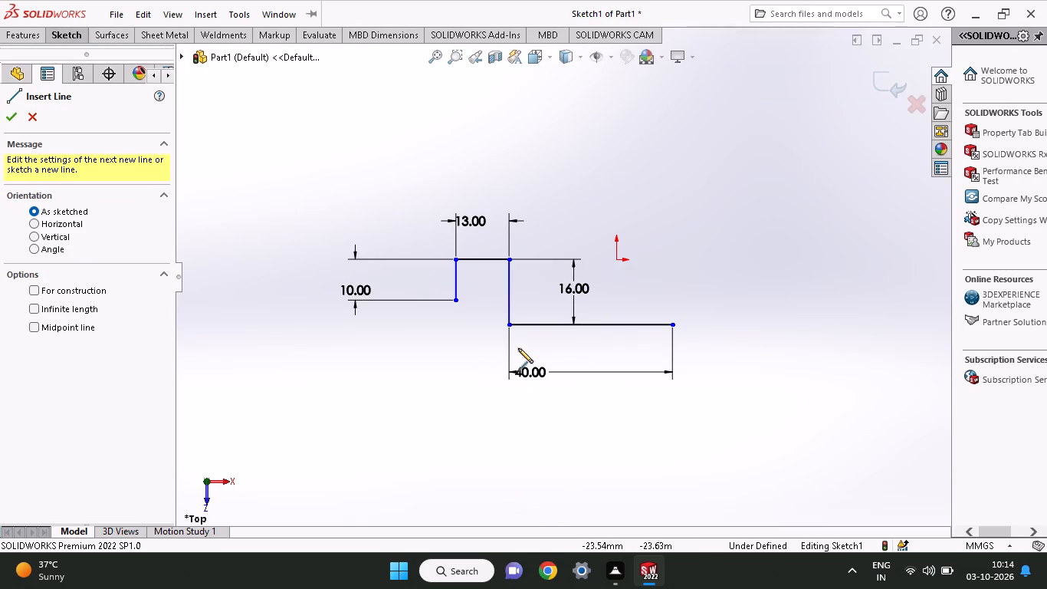
pyautogui.click(510, 323)
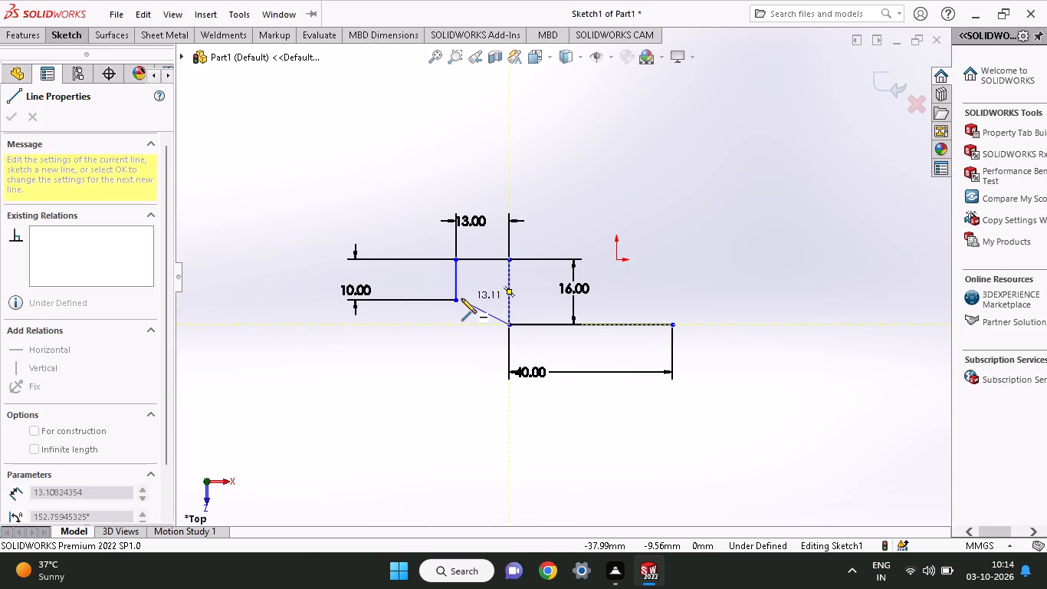
pyautogui.click(455, 299)
pyautogui.rightClick(442, 339)
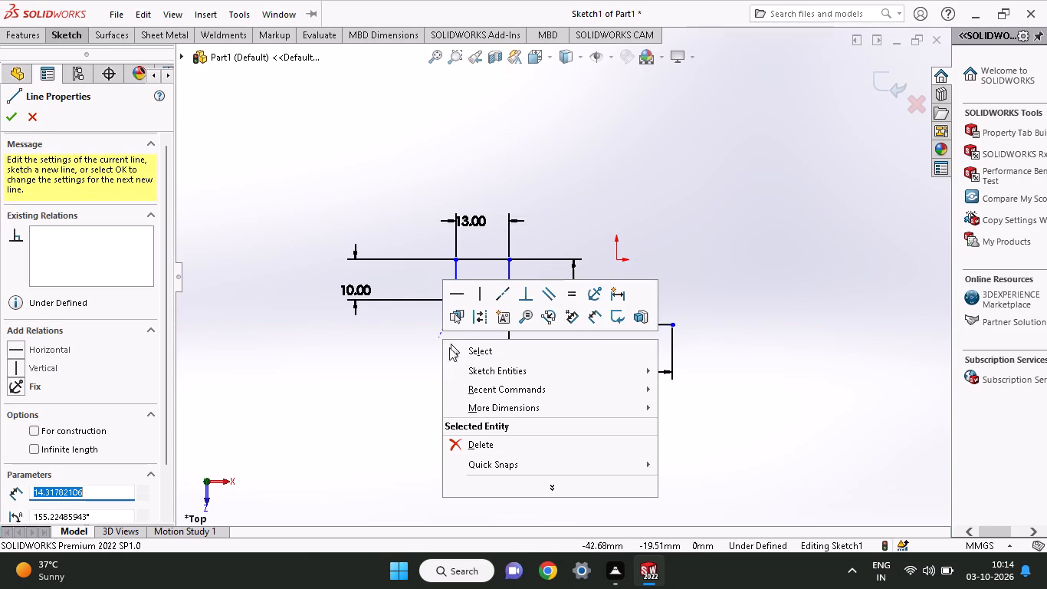
pyautogui.click(458, 359)
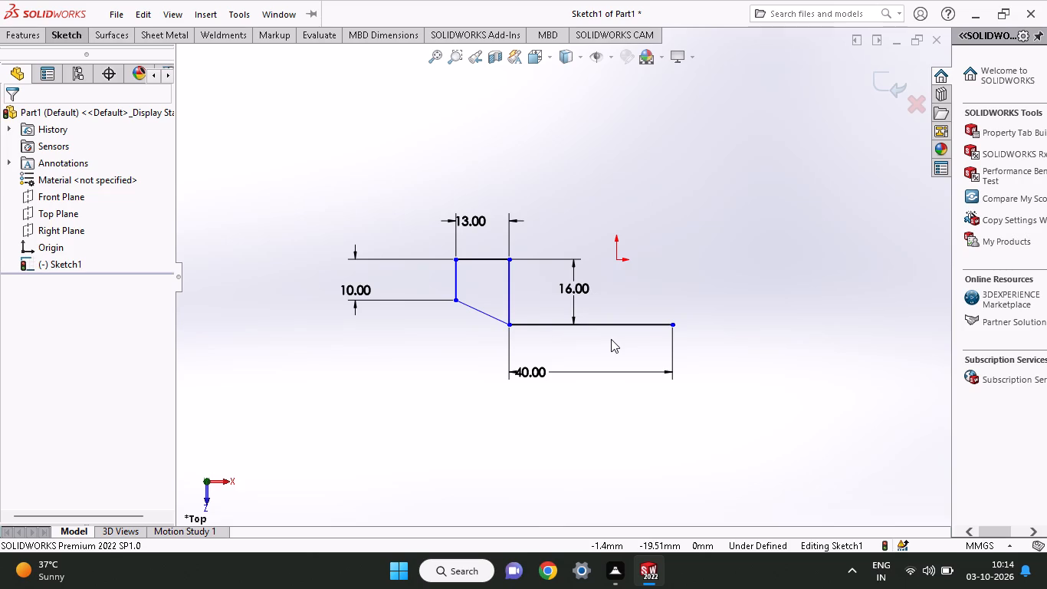
# Extrude the closed four-sided region as a boss with a blind depth of 7 mm.
pyautogui.click(8, 28)
pyautogui.click(32, 69)
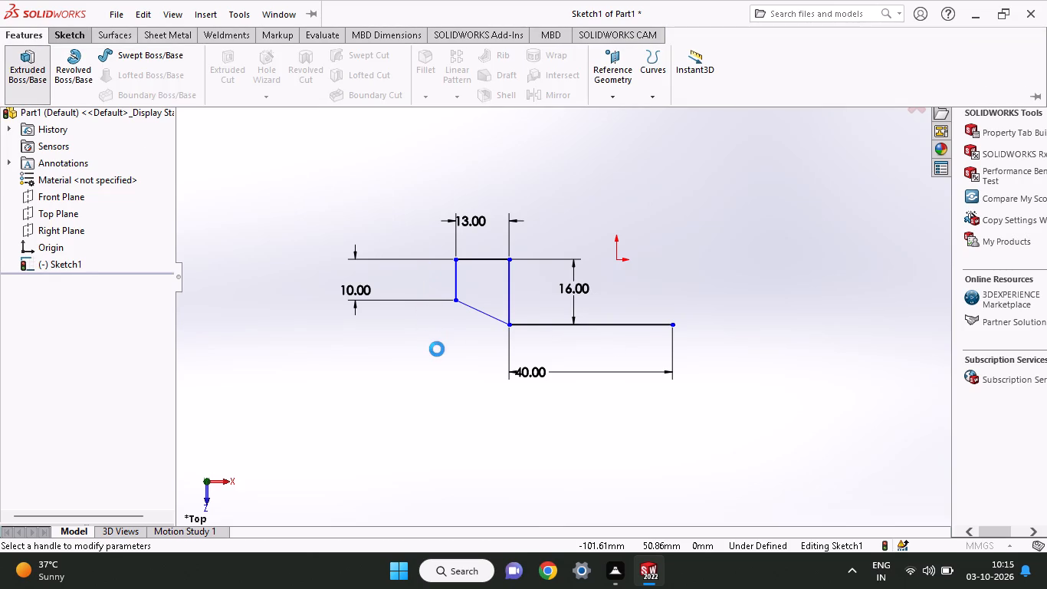
pyautogui.click(518, 258)
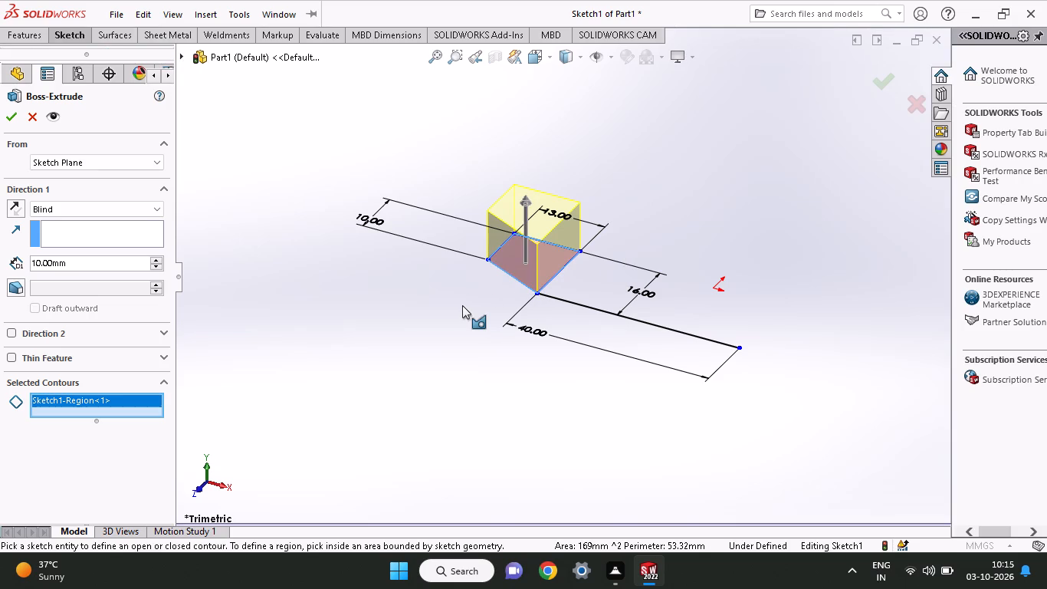
pyautogui.press('7')
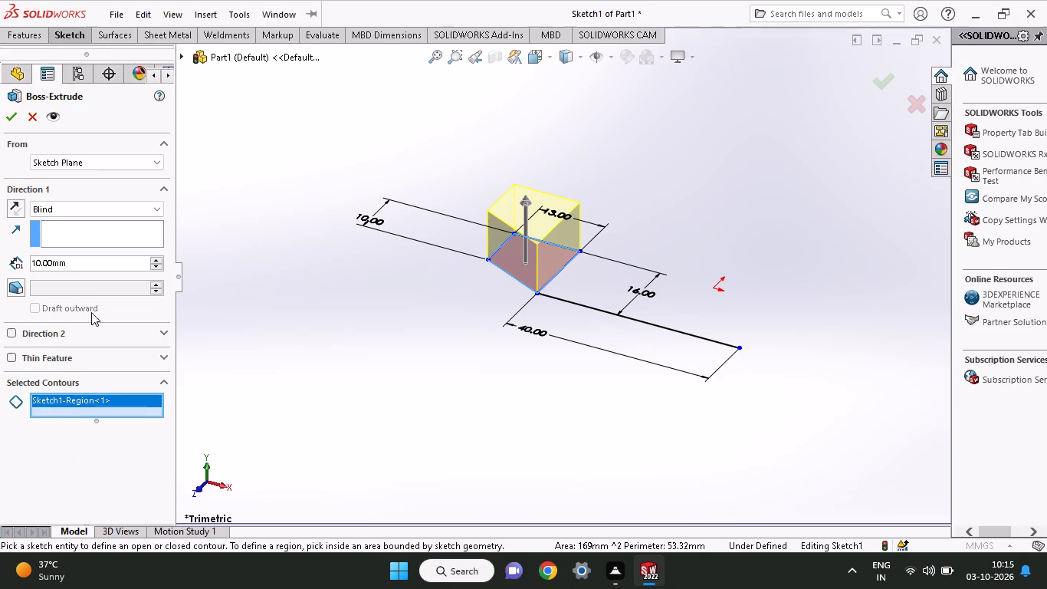
pyautogui.moveTo(86, 262); pyautogui.dragTo(0, 270)
pyautogui.press('7')
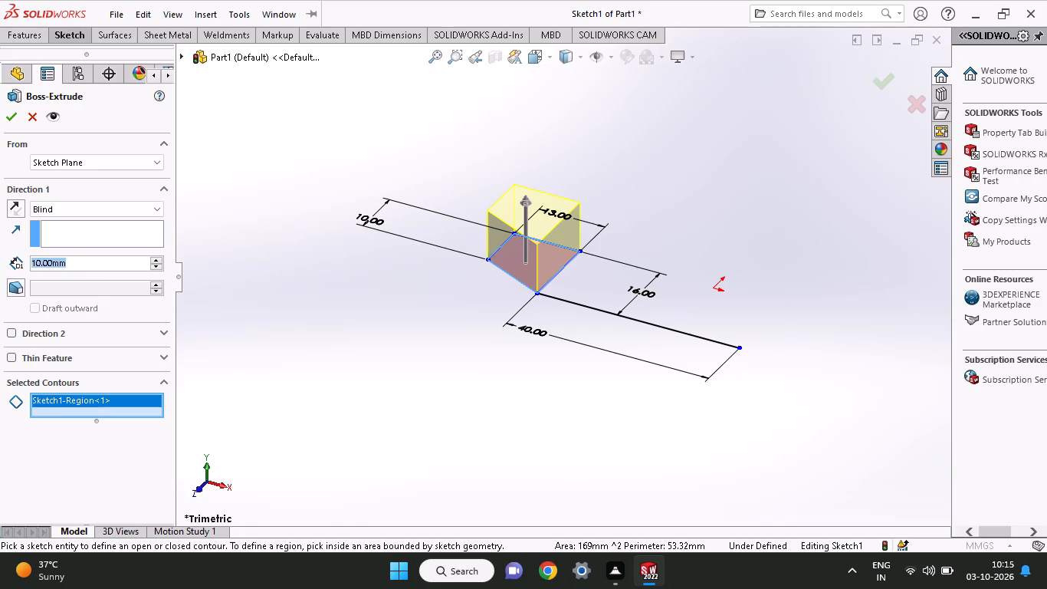
pyautogui.press('Return')
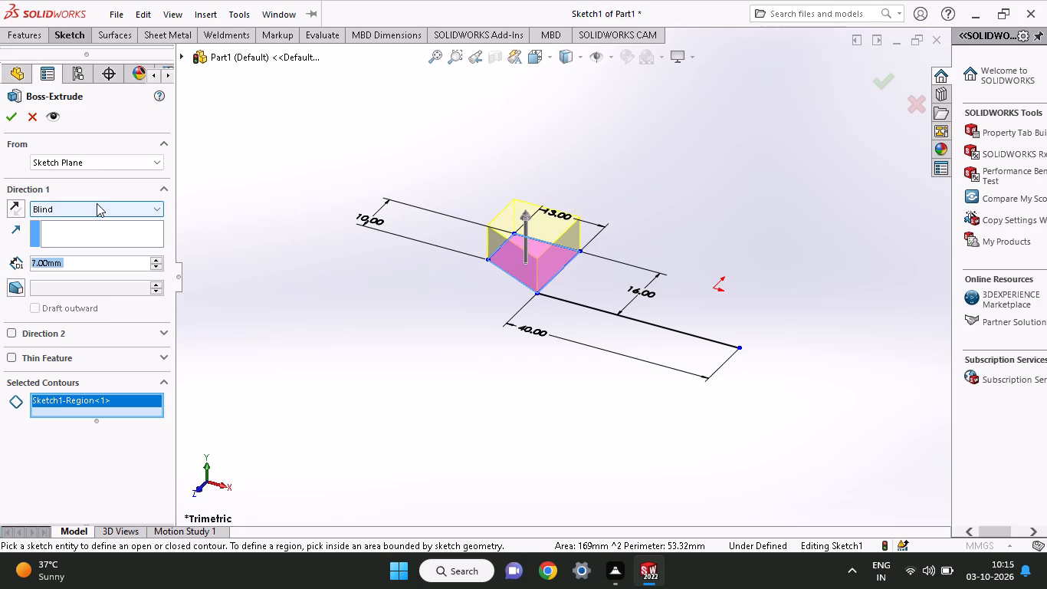
pyautogui.click(7, 116)
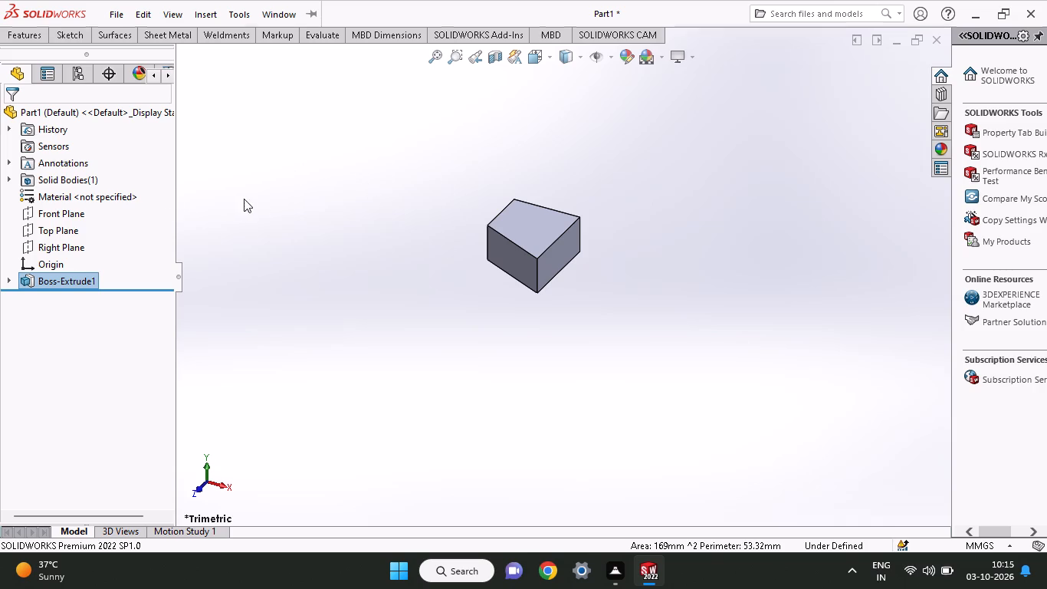
# Start a new sketch on the large four-sided top face of the extruded block.
pyautogui.moveTo(419, 232); pyautogui.dragTo(437, 370, button='middle')
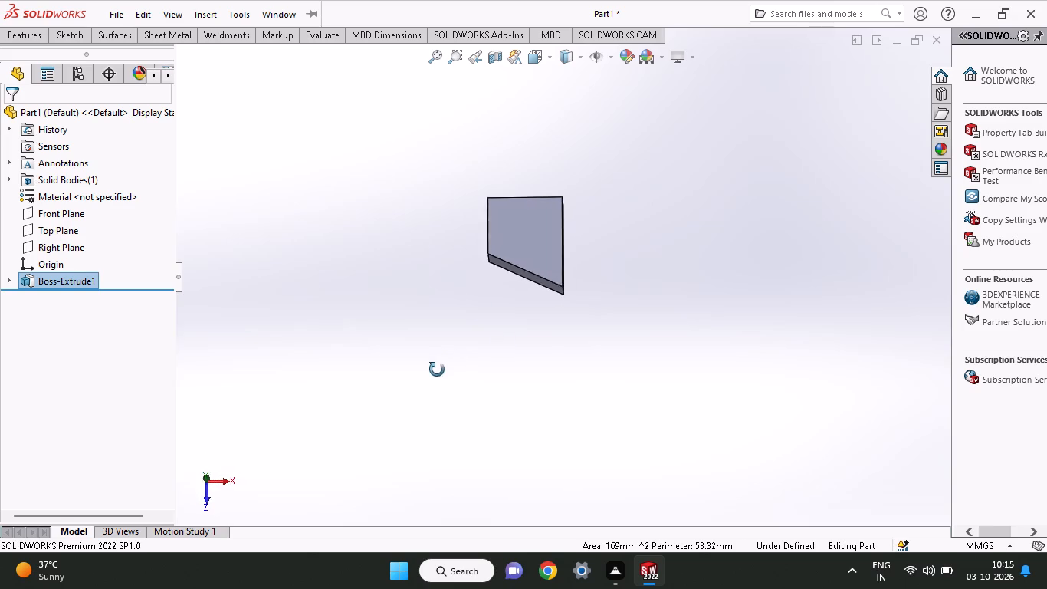
pyautogui.moveTo(437, 370); pyautogui.dragTo(410, 406, button='middle')
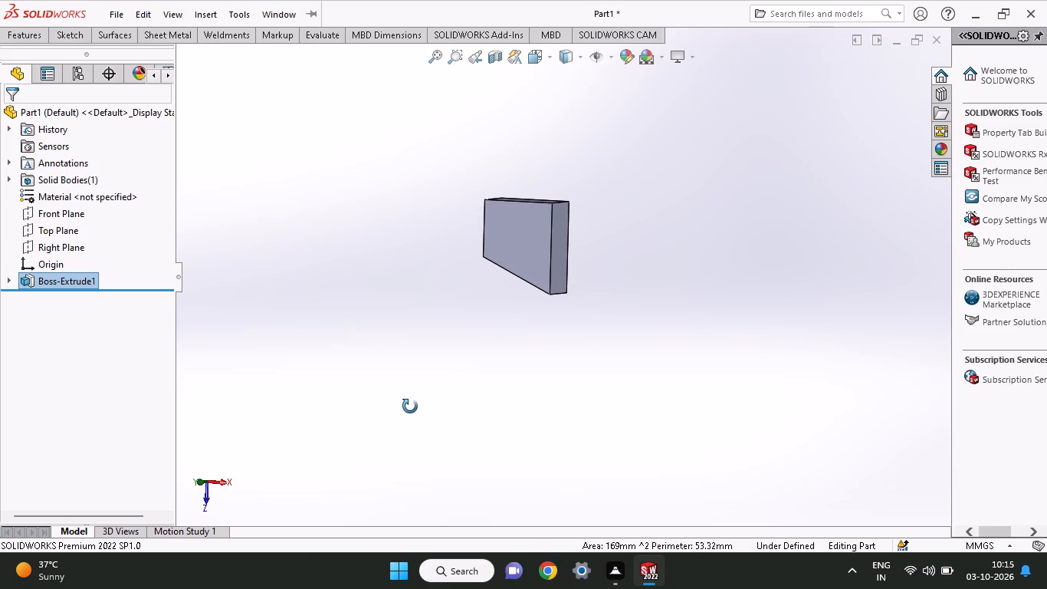
pyautogui.moveTo(410, 406); pyautogui.dragTo(411, 413, button='middle')
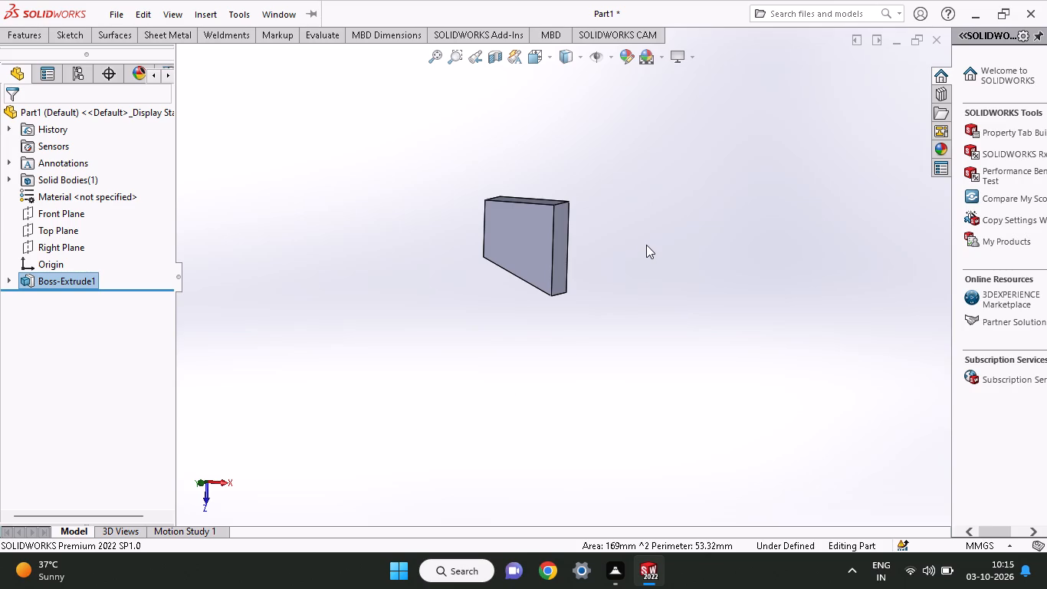
pyautogui.moveTo(646, 245); pyautogui.dragTo(673, 186, button='middle')
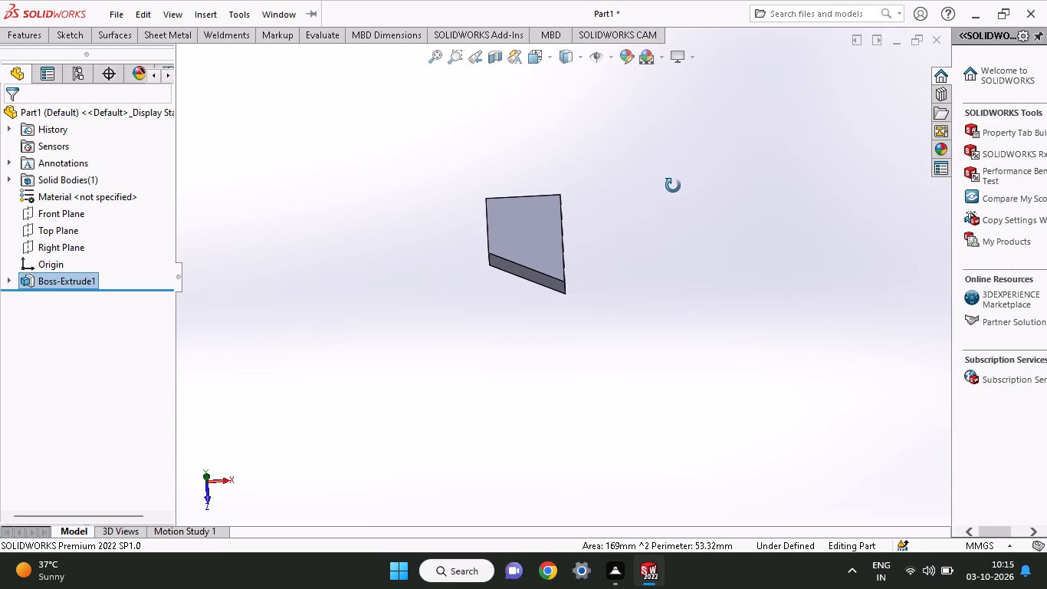
pyautogui.moveTo(673, 186); pyautogui.dragTo(670, 192, button='middle')
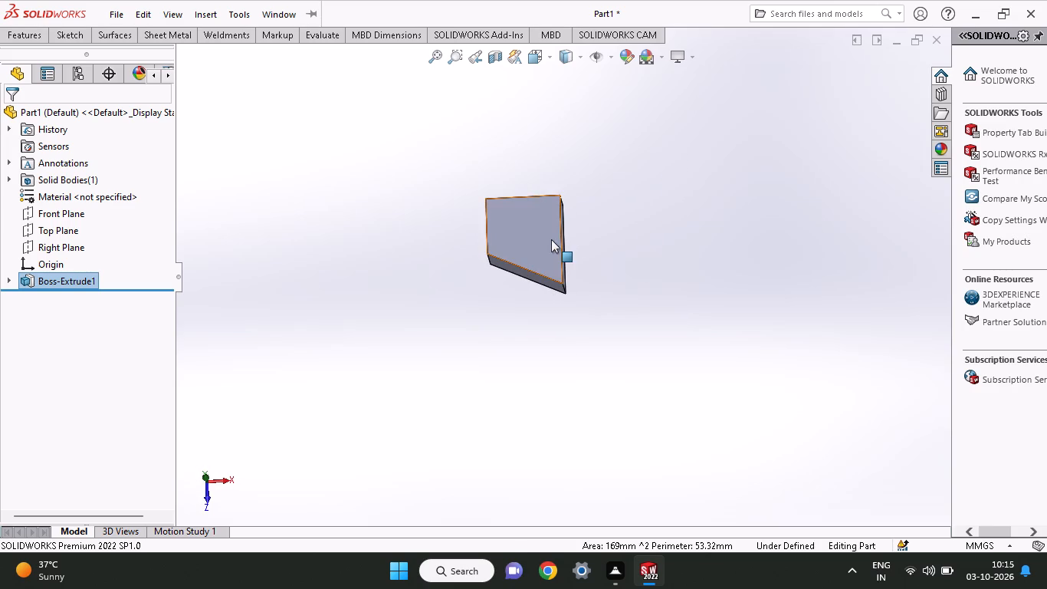
pyautogui.click(551, 239)
pyautogui.click(625, 197)
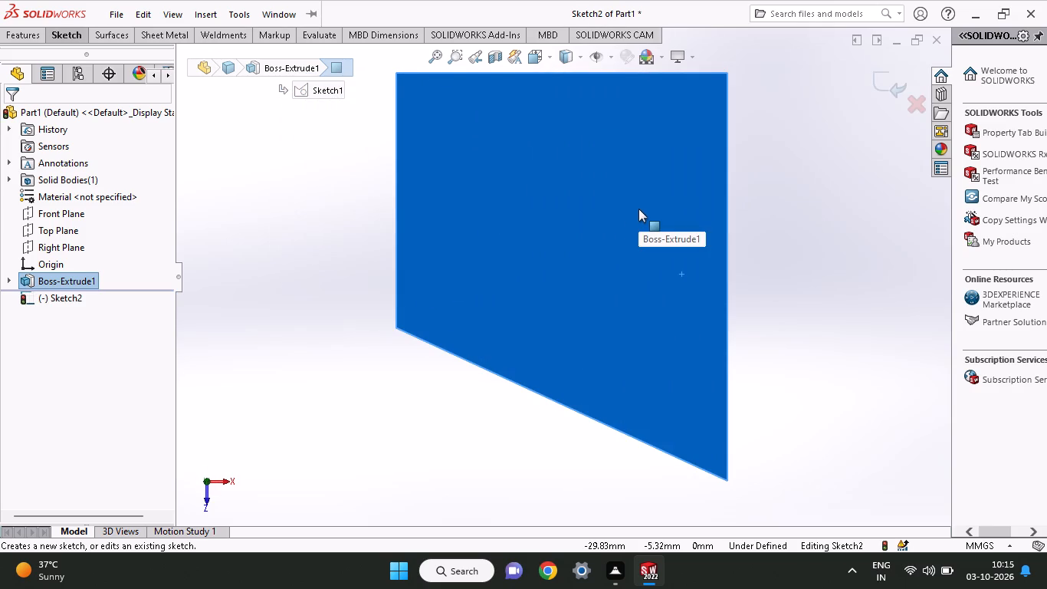
# Sketch a horizontal line about 34 mm long from the face's upper-left corner, along its top edge and past the block toward the origin.
pyautogui.keyDown('ctrl'); pyautogui.scroll(-1, 638, 209); pyautogui.keyUp('ctrl')
pyautogui.keyDown('ctrl'); pyautogui.scroll(7, 638, 209); pyautogui.keyUp('ctrl')
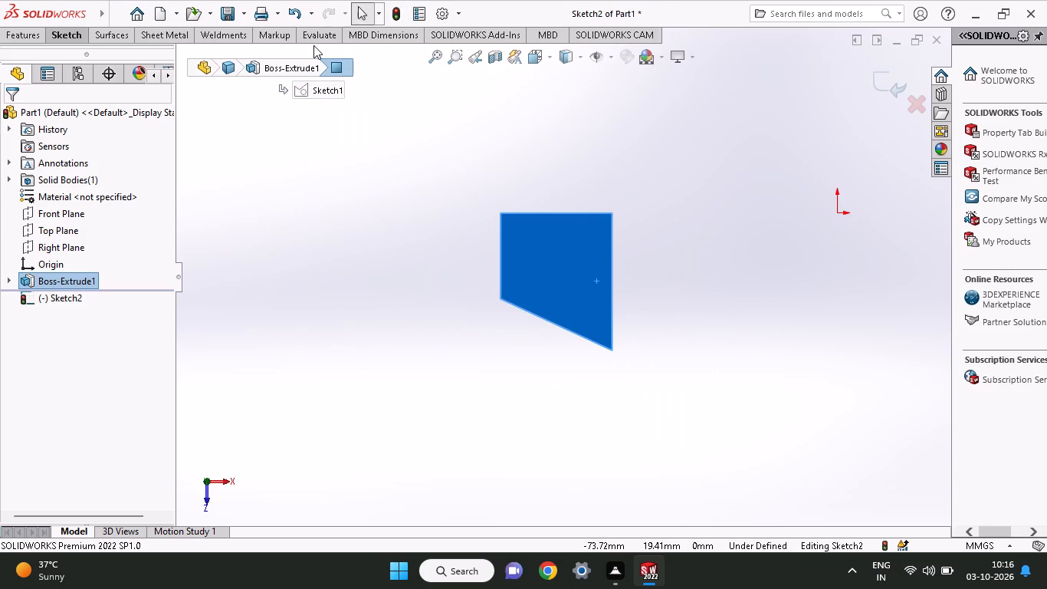
pyautogui.click(47, 36)
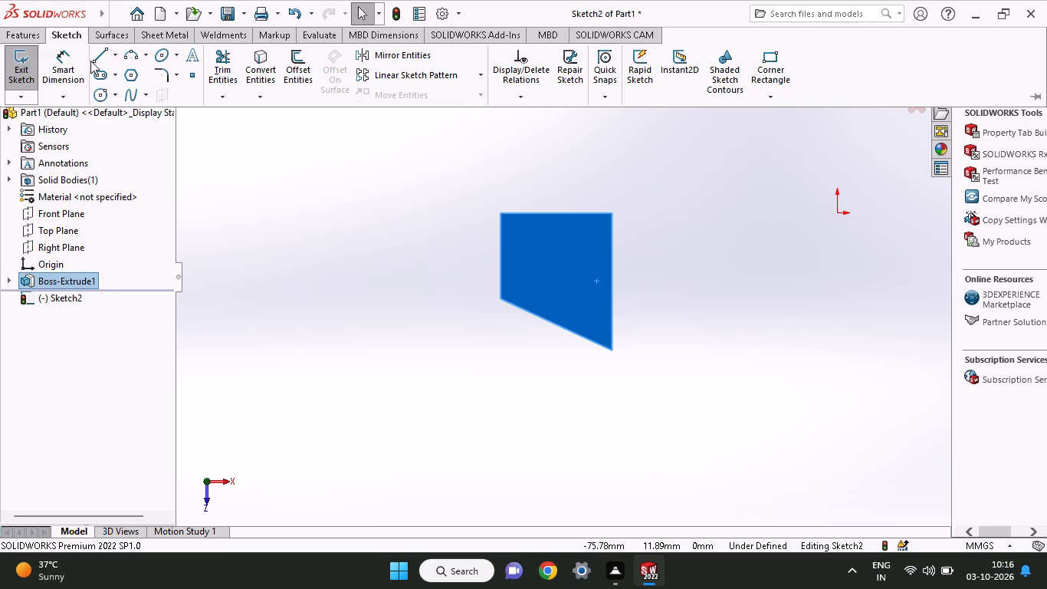
pyautogui.click(97, 59)
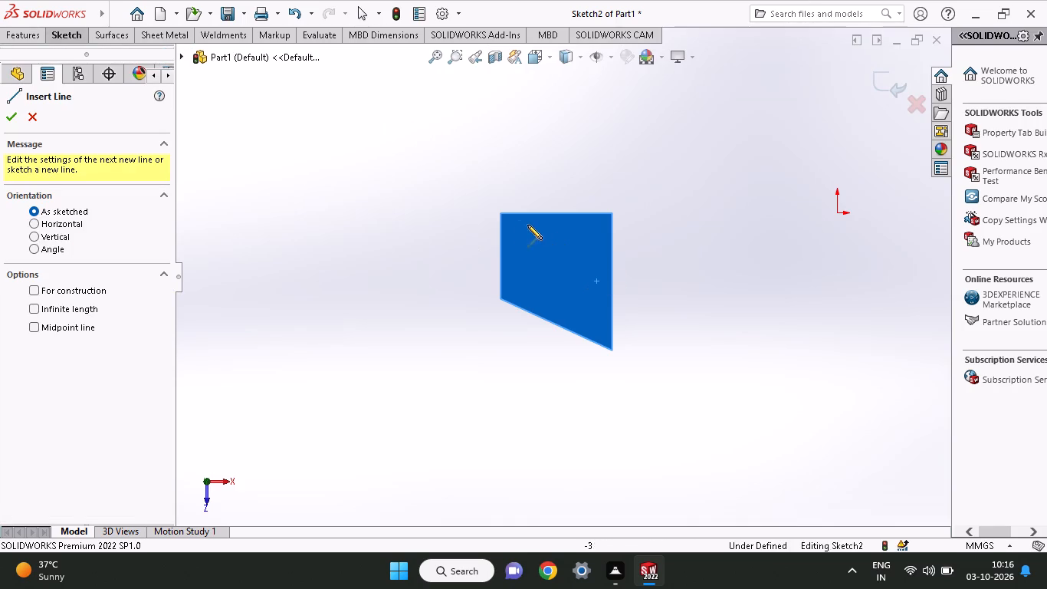
pyautogui.click(500, 212)
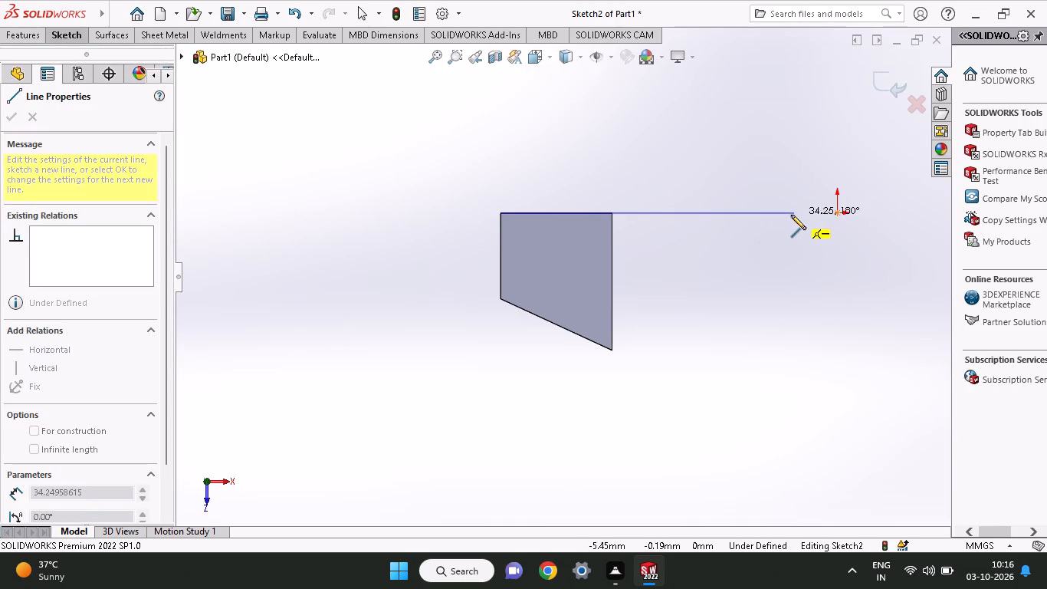
pyautogui.click(791, 215)
pyautogui.rightClick(721, 152)
pyautogui.click(743, 169)
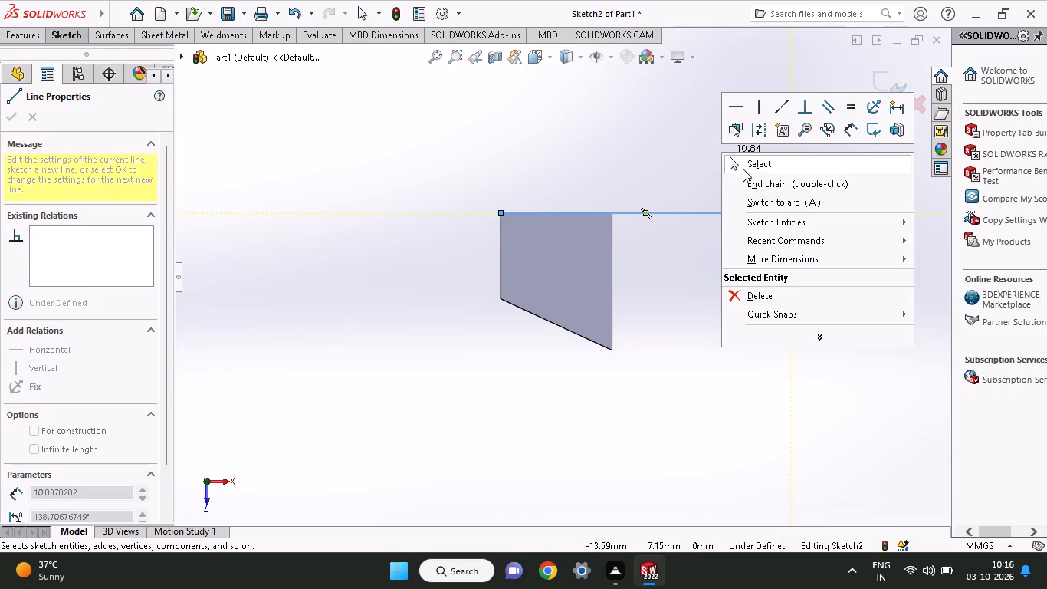
# Dimension the distance from the face's upper-right corner to the new line's right endpoint and set it to 20 mm.
pyautogui.click(54, 36)
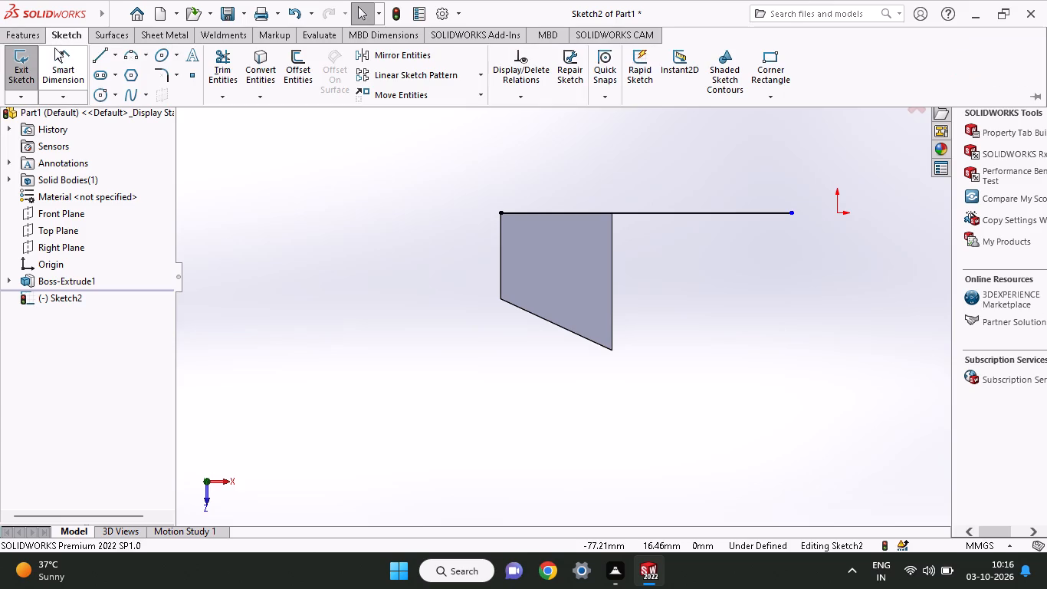
pyautogui.click(57, 59)
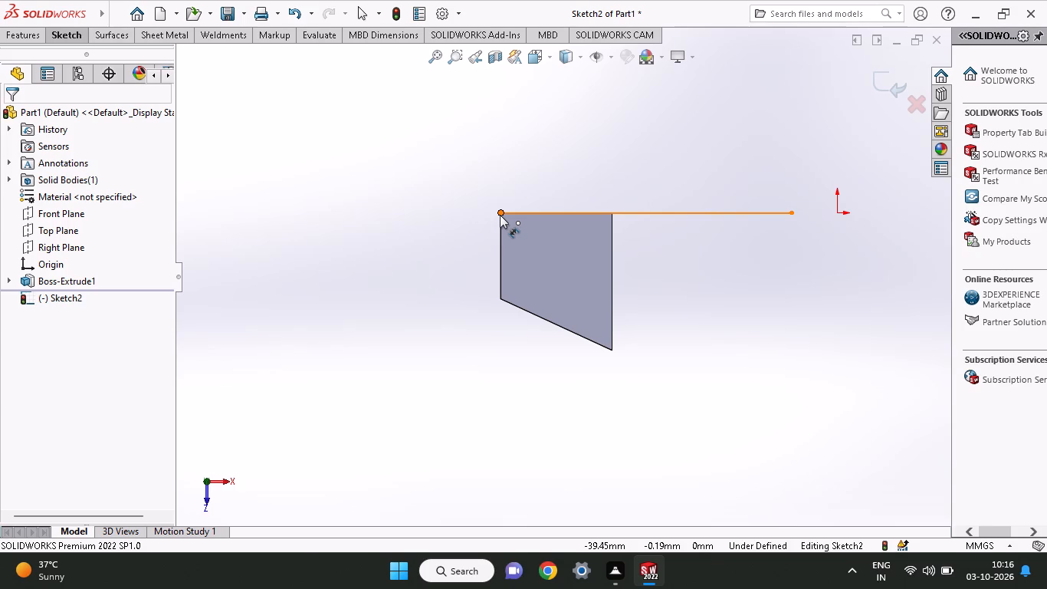
pyautogui.click(612, 213)
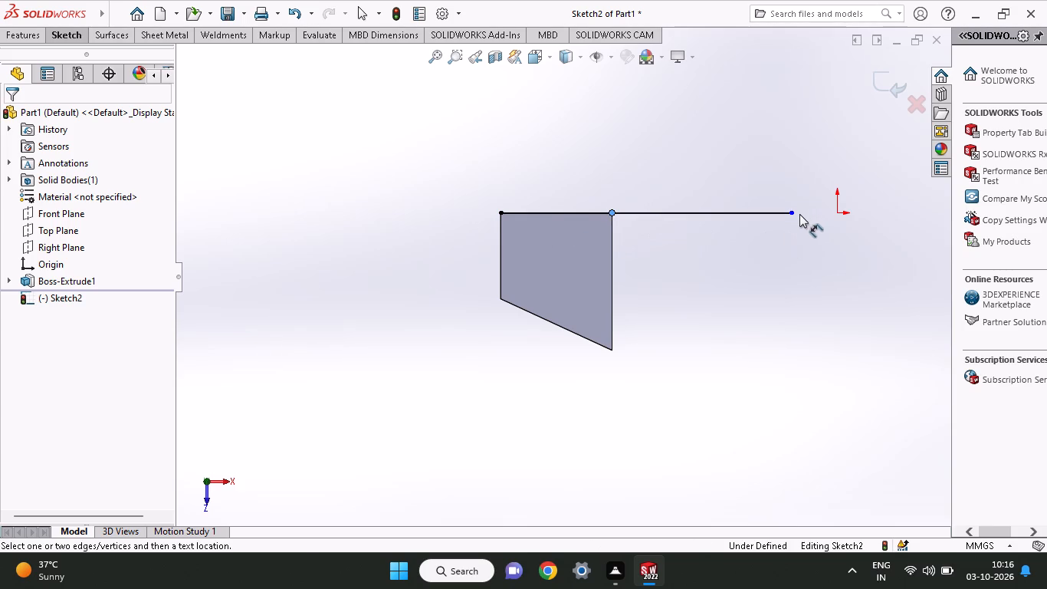
pyautogui.click(790, 213)
pyautogui.click(738, 173)
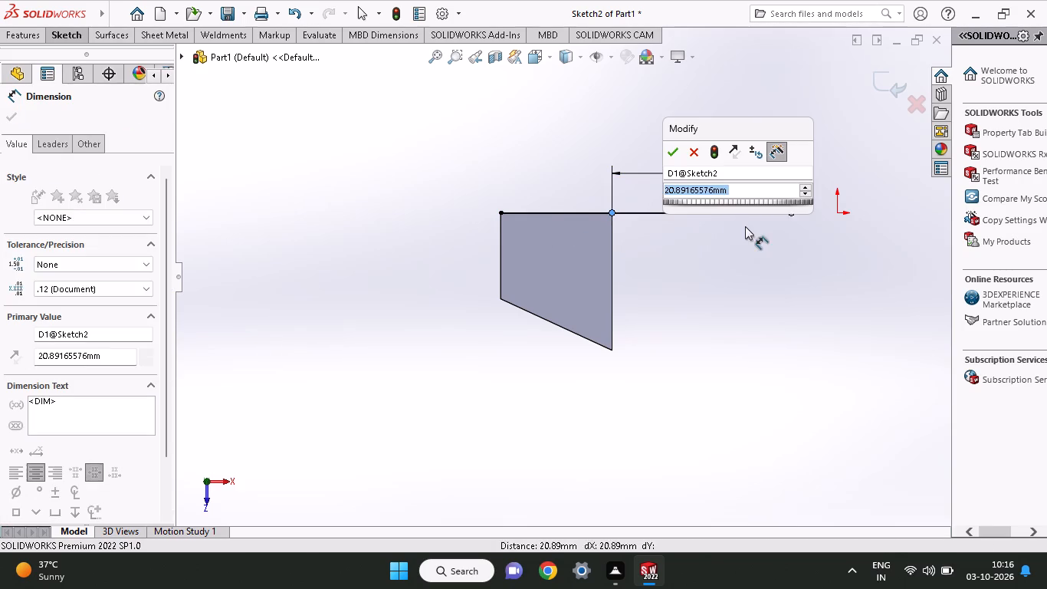
pyautogui.press('2')
pyautogui.press('0')
pyautogui.press('Return')
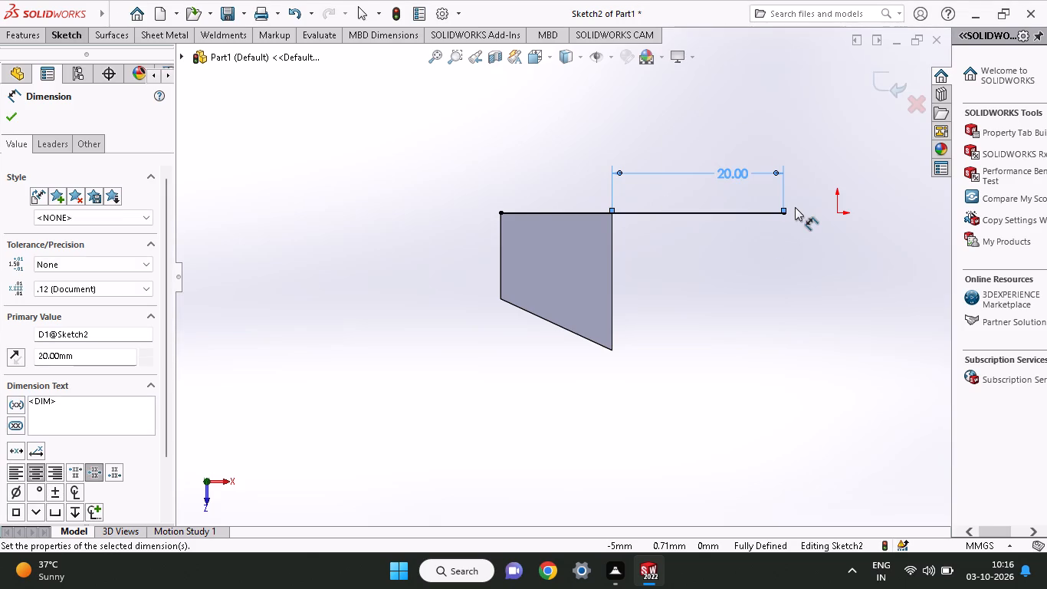
pyautogui.click(74, 38)
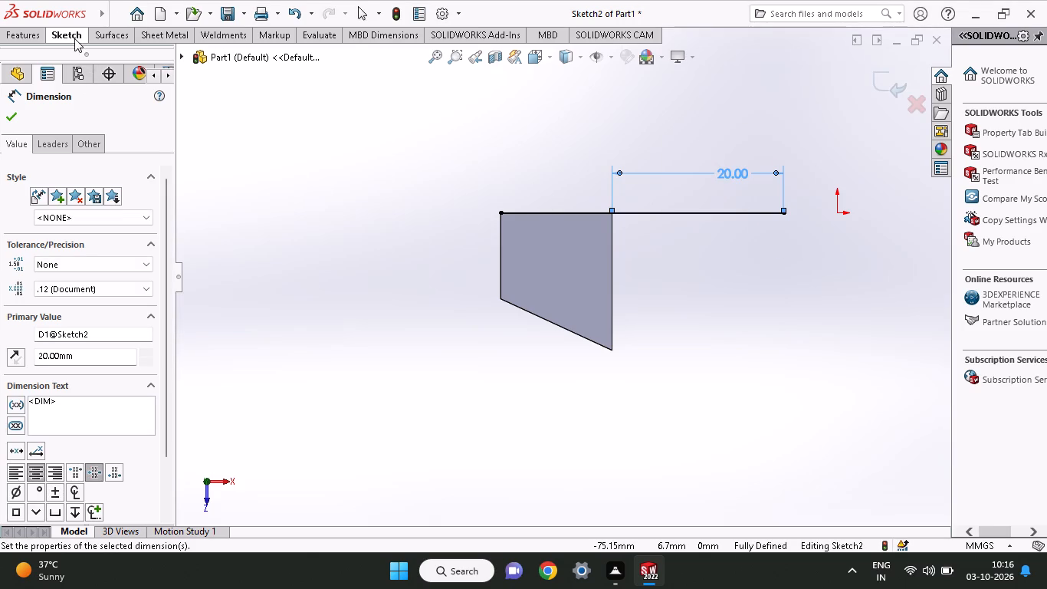
# Sketch a vertical line about 16 mm long downward from the horizontal line's right endpoint.
pyautogui.click(104, 61)
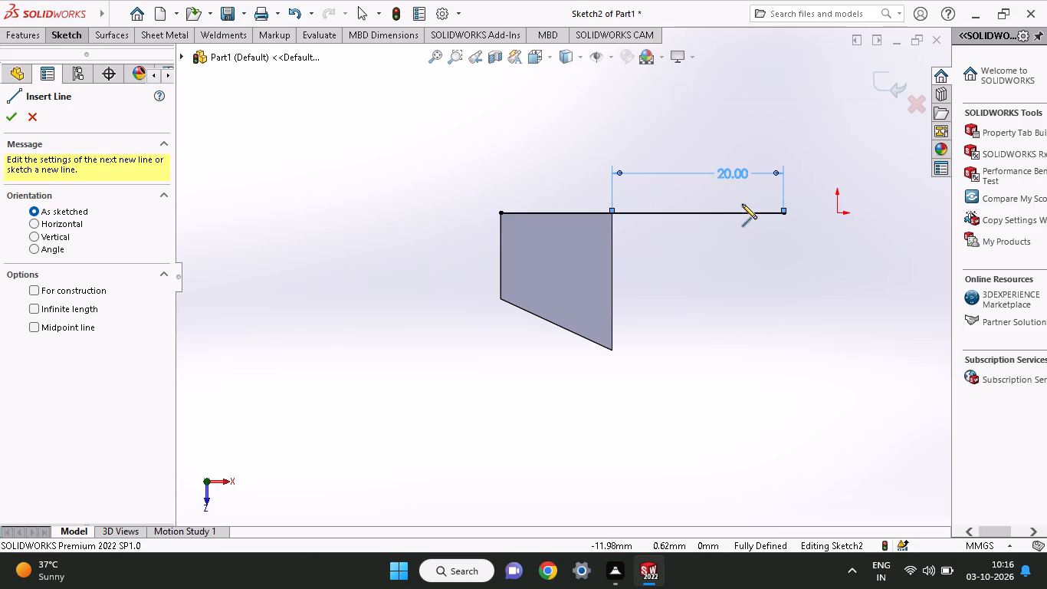
pyautogui.click(785, 213)
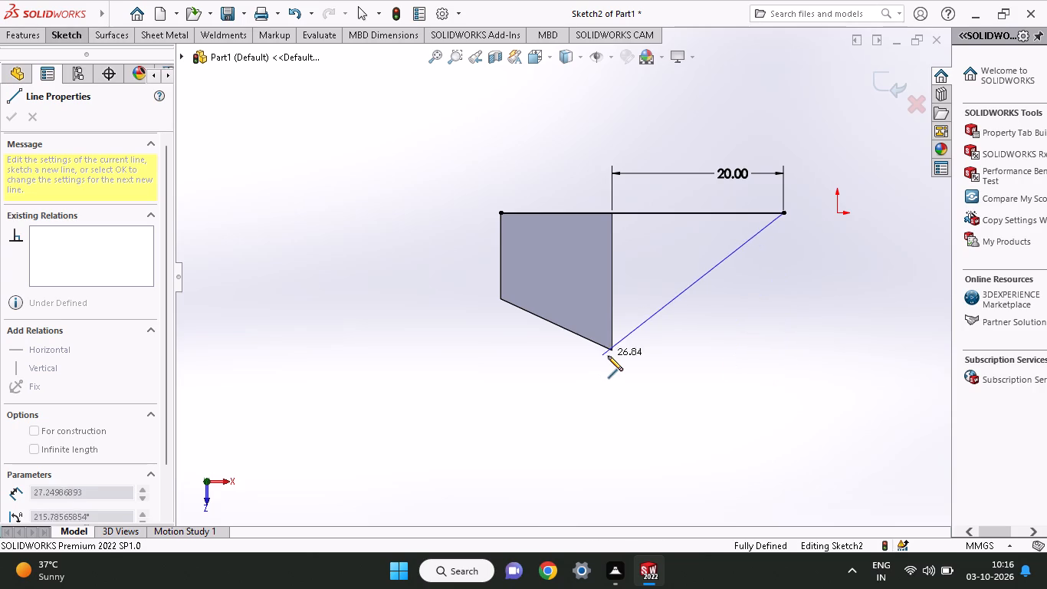
pyautogui.click(781, 350)
pyautogui.rightClick(401, 380)
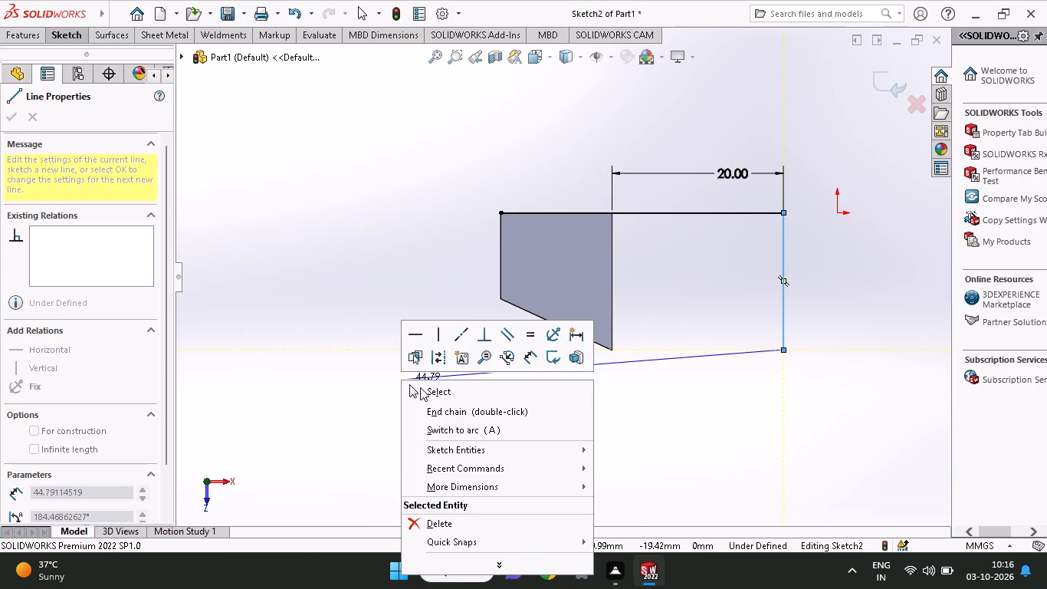
pyautogui.click(420, 387)
# Dimension the new vertical line's length and set it to 16 mm.
pyautogui.click(50, 27)
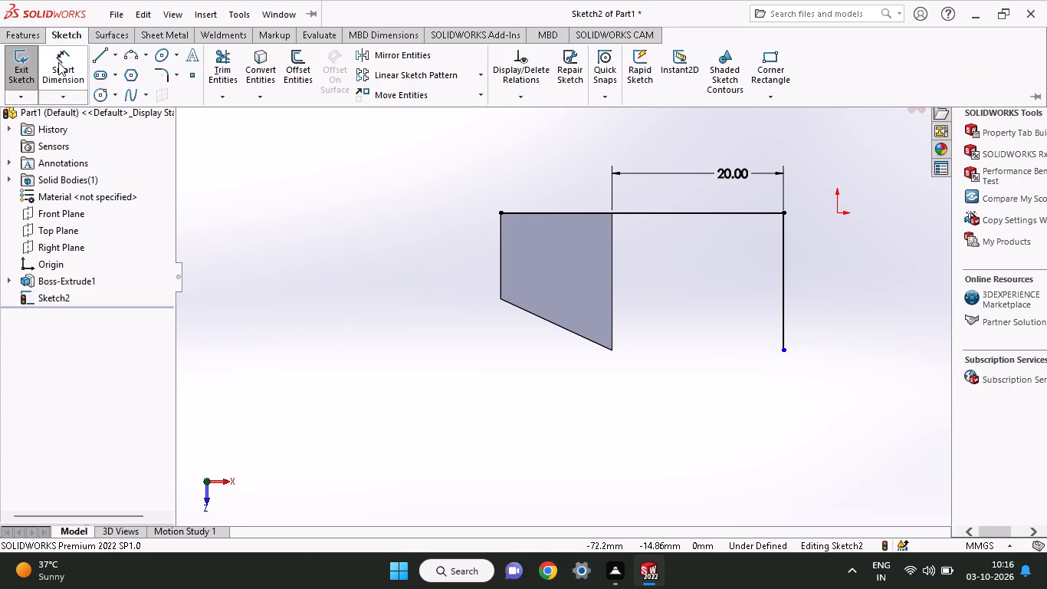
pyautogui.click(58, 62)
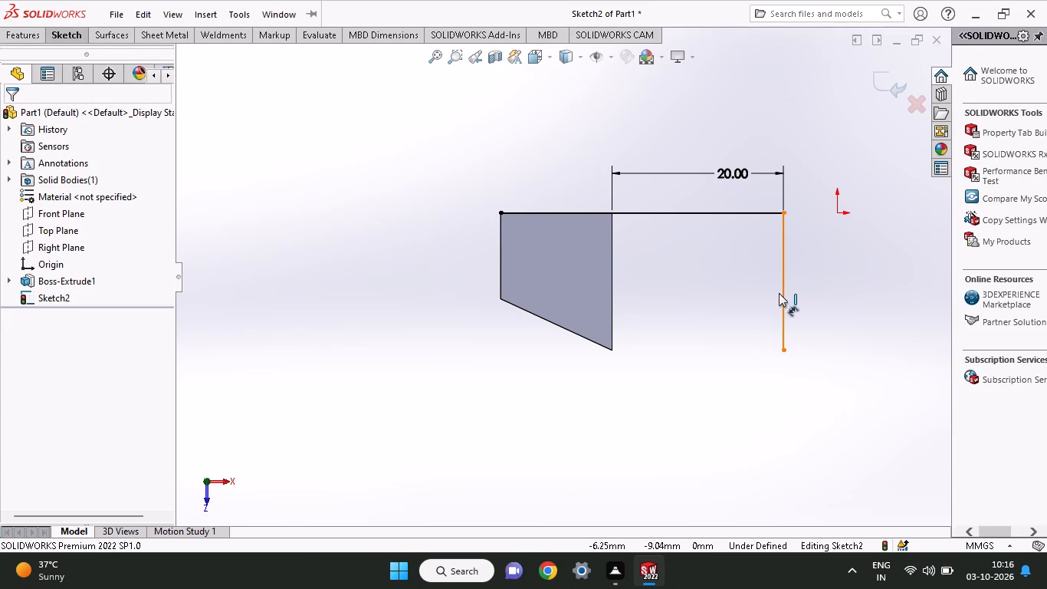
pyautogui.click(779, 293)
pyautogui.click(781, 296)
pyautogui.click(829, 298)
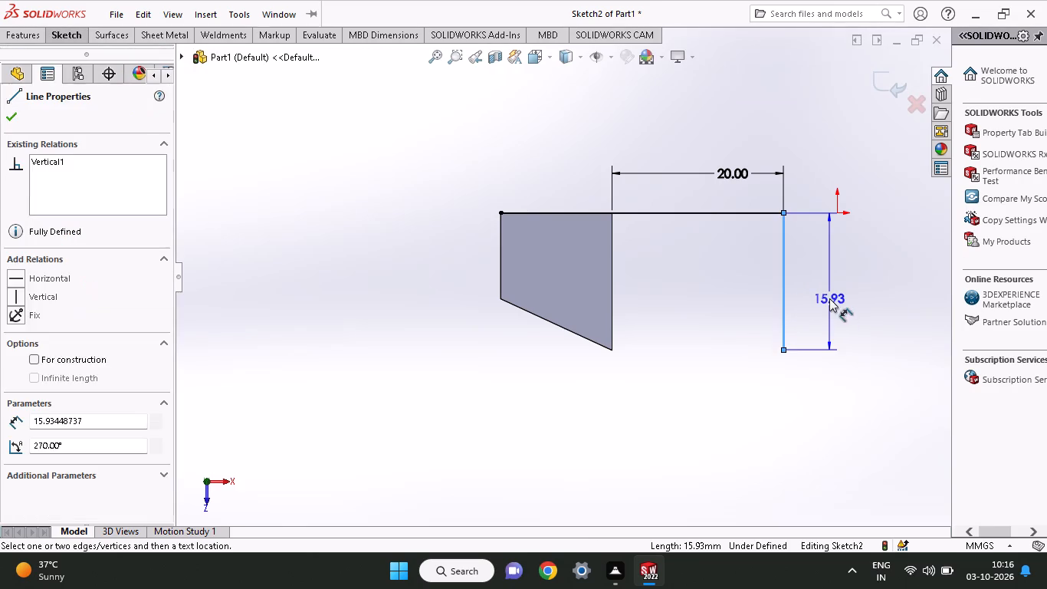
pyautogui.write('16')
pyautogui.press('Return')
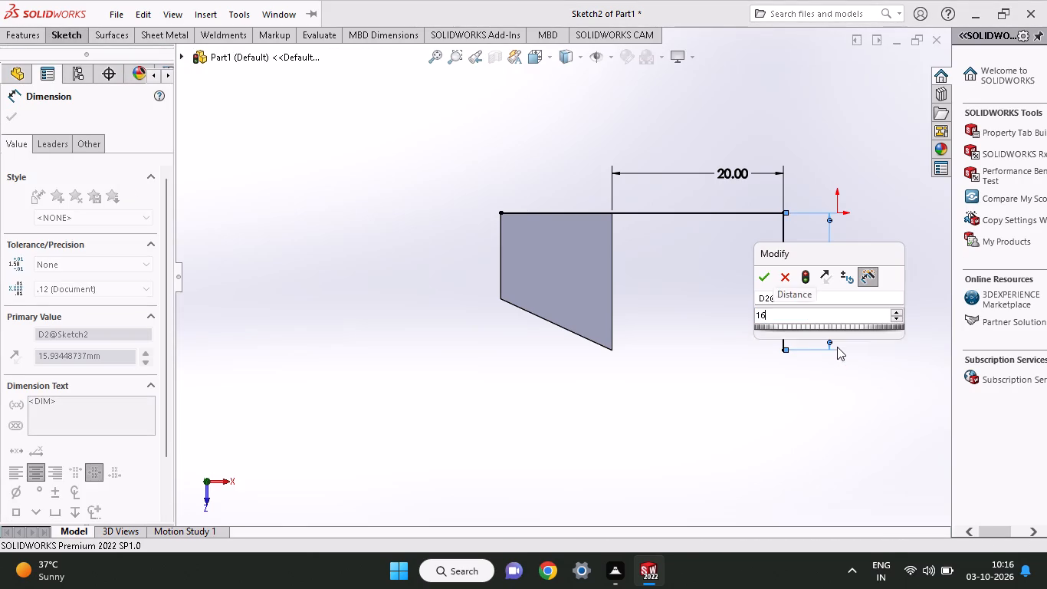
# Sketch a horizontal line from the vertical line's lower endpoint back to the block's lower-right corner, 20 mm long.
pyautogui.click(67, 38)
pyautogui.click(97, 56)
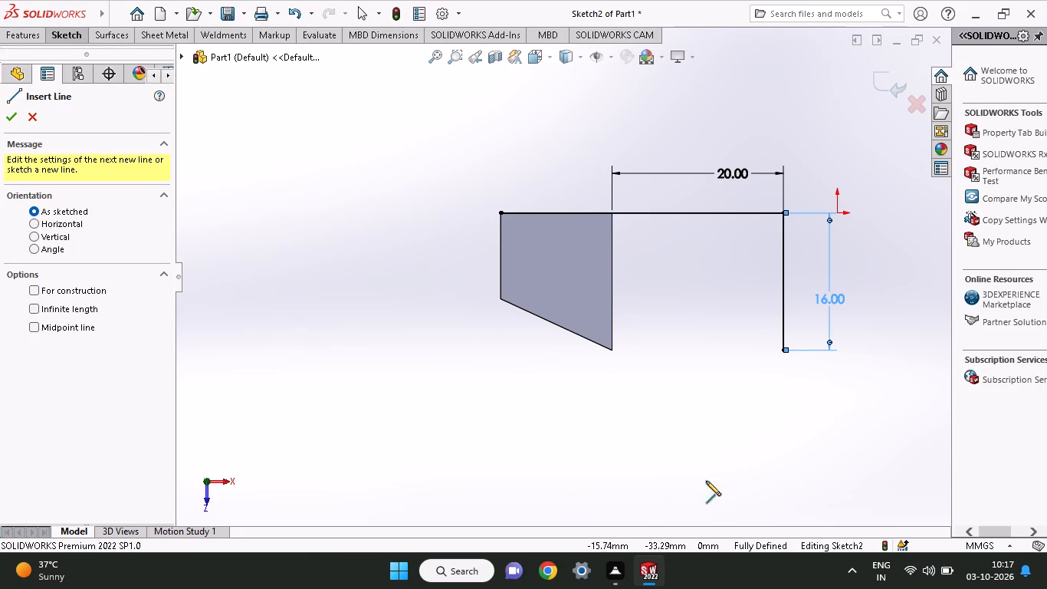
pyautogui.click(783, 349)
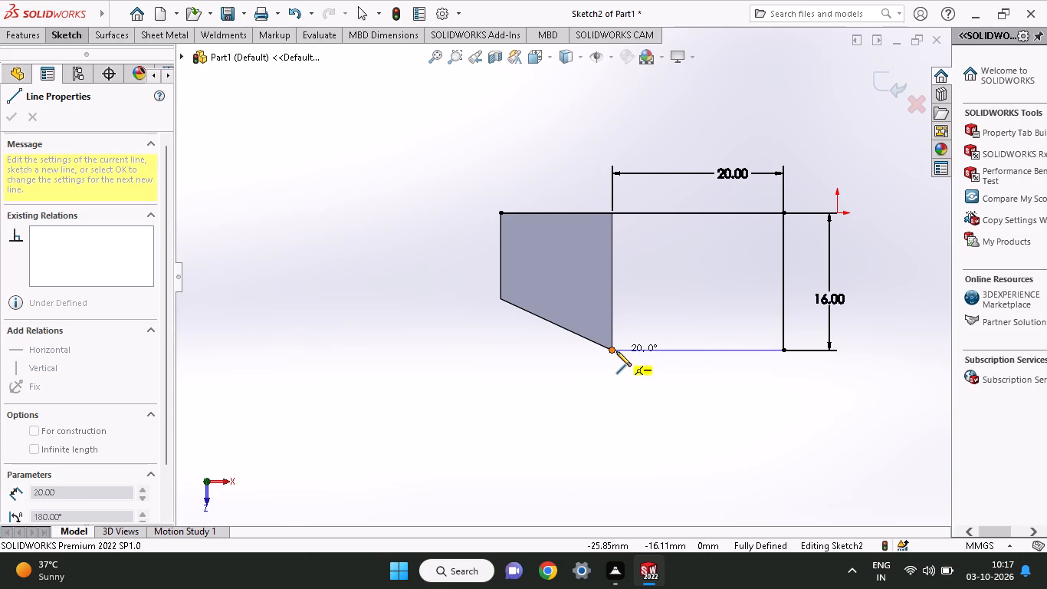
pyautogui.click(615, 351)
pyautogui.rightClick(625, 371)
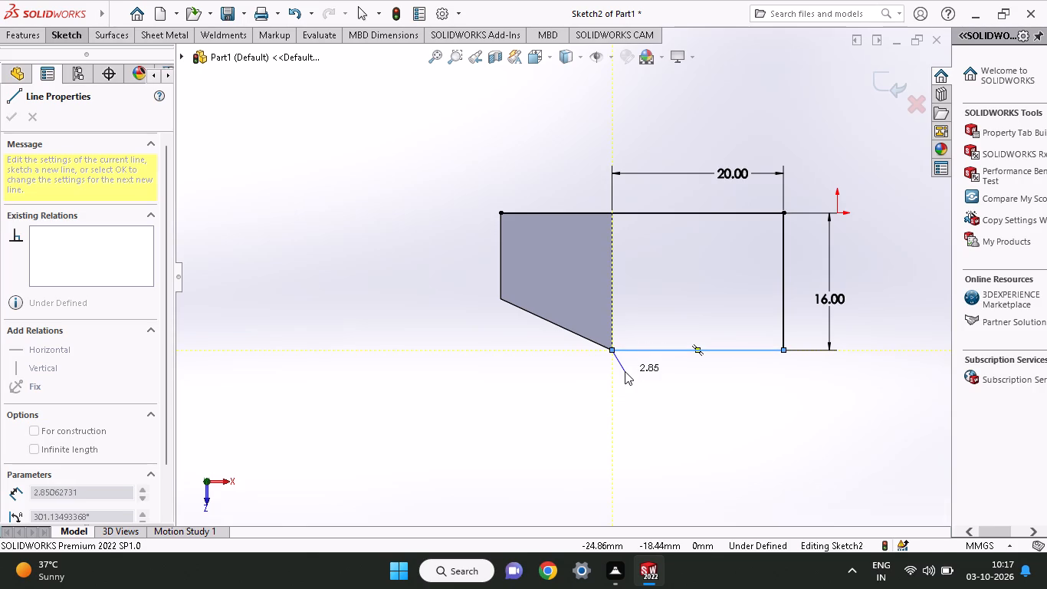
pyautogui.click(635, 382)
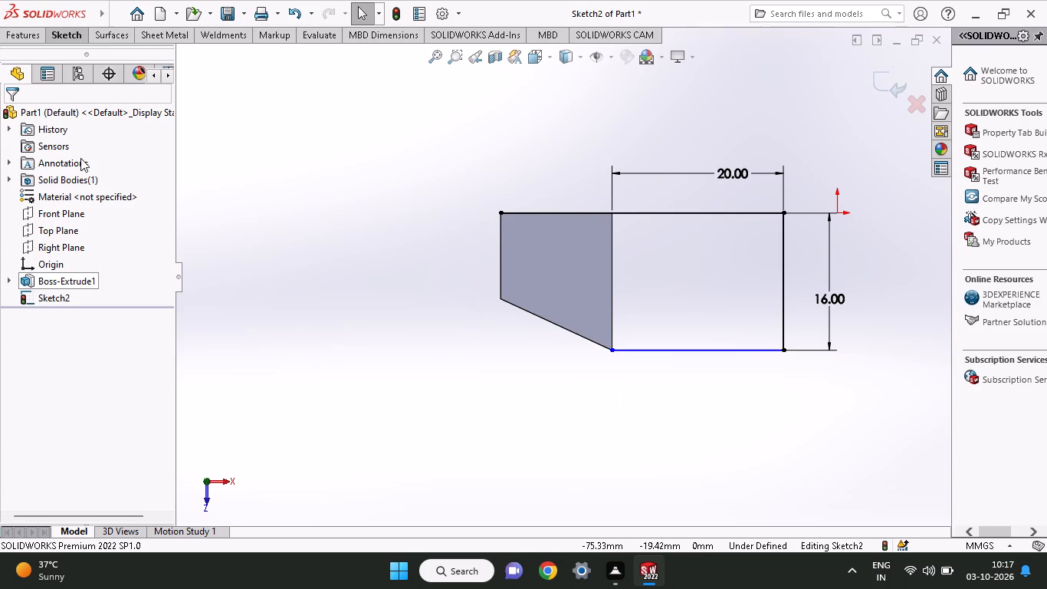
# Close the rectangle with a vertical line along the block's right edge, from its upper-right to its lower-right corner.
pyautogui.click(80, 35)
pyautogui.click(91, 53)
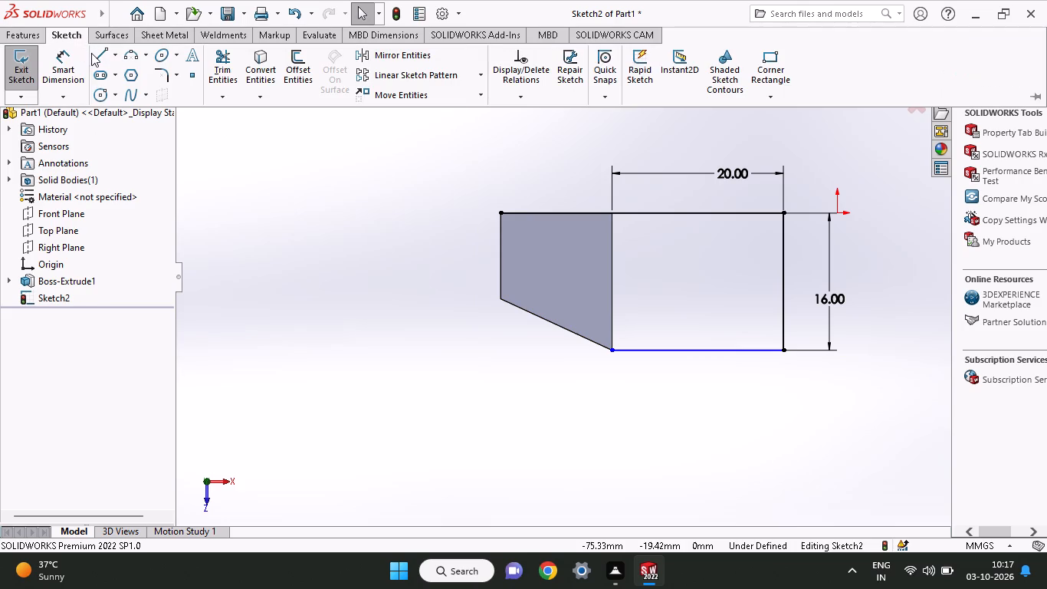
pyautogui.click(610, 213)
pyautogui.click(613, 350)
pyautogui.rightClick(443, 390)
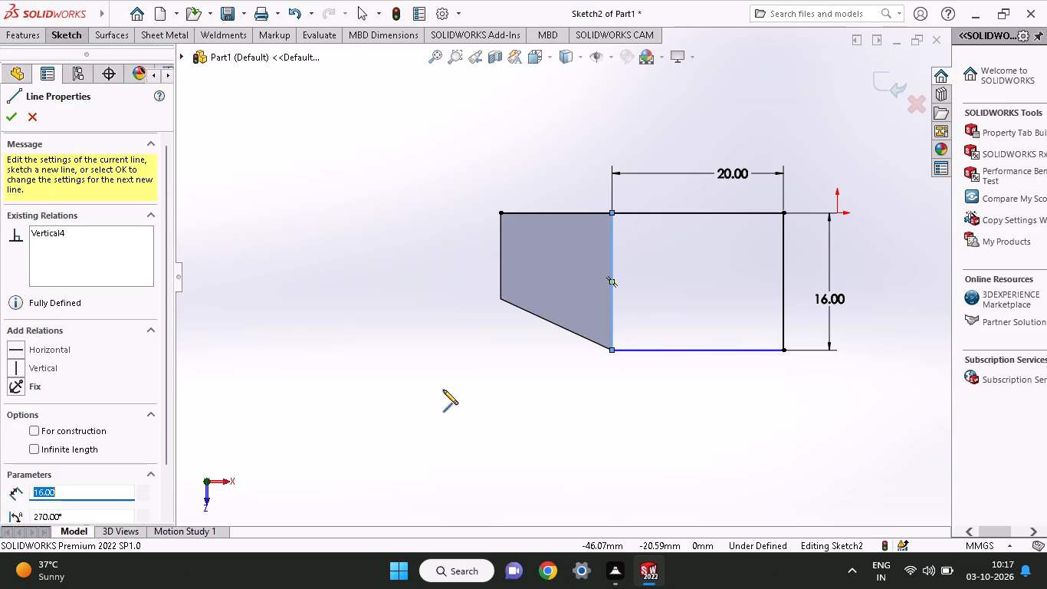
pyautogui.click(449, 395)
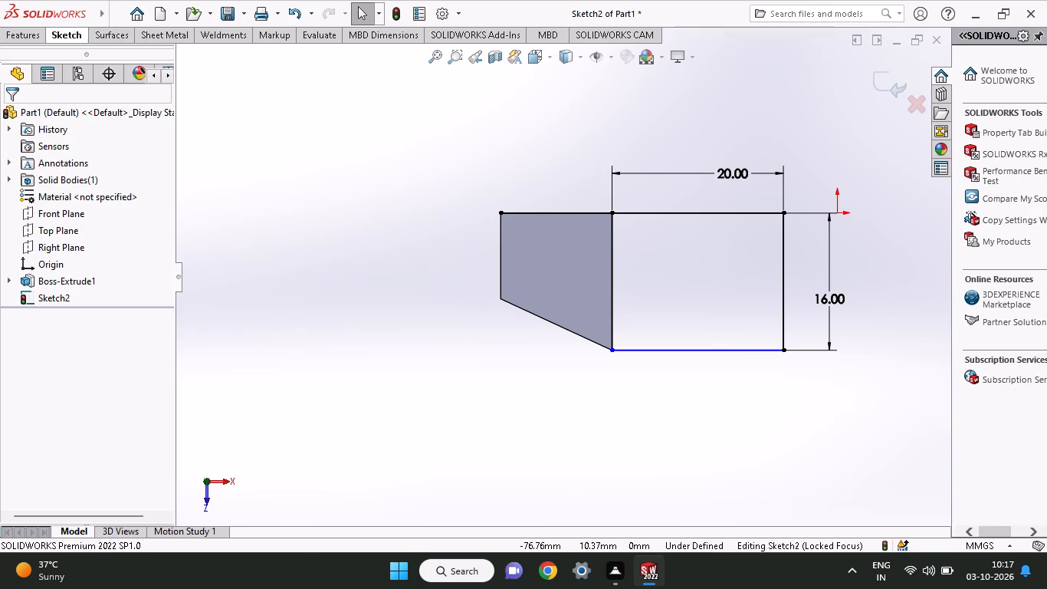
# Extrude the rectangular region beside the block as a merged boss, blind 7 mm downward from the sketch plane.
pyautogui.click(26, 31)
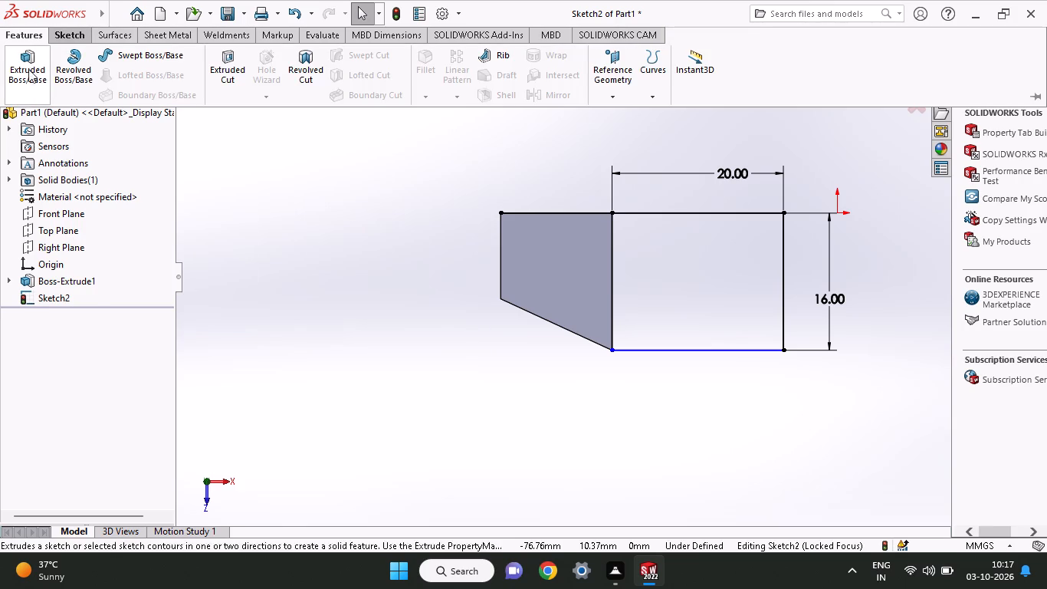
pyautogui.click(20, 67)
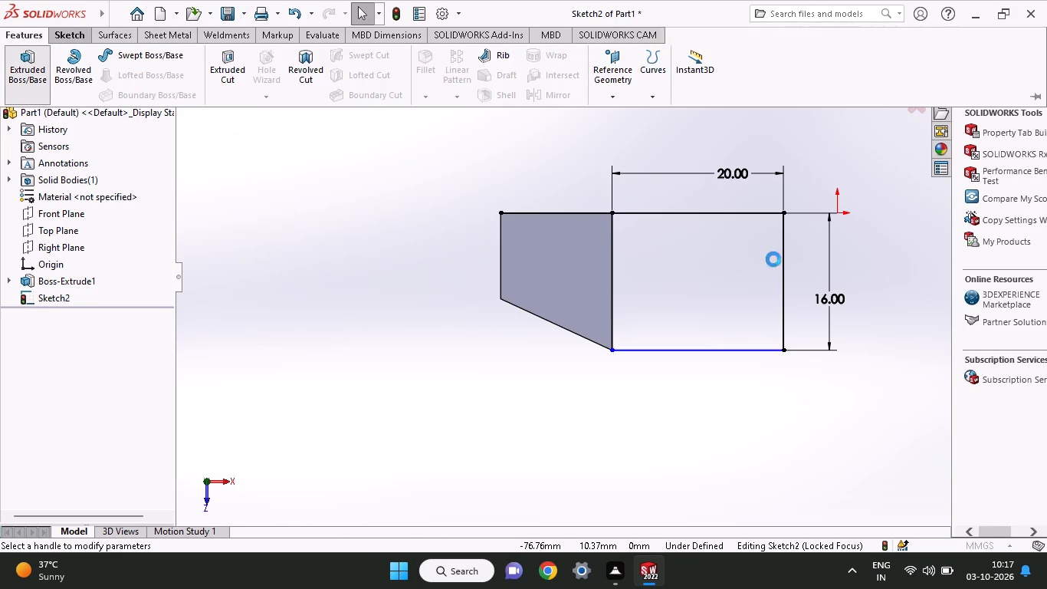
pyautogui.moveTo(668, 353); pyautogui.dragTo(670, 285, button='middle')
pyautogui.click(652, 245)
pyautogui.moveTo(620, 189); pyautogui.dragTo(626, 242)
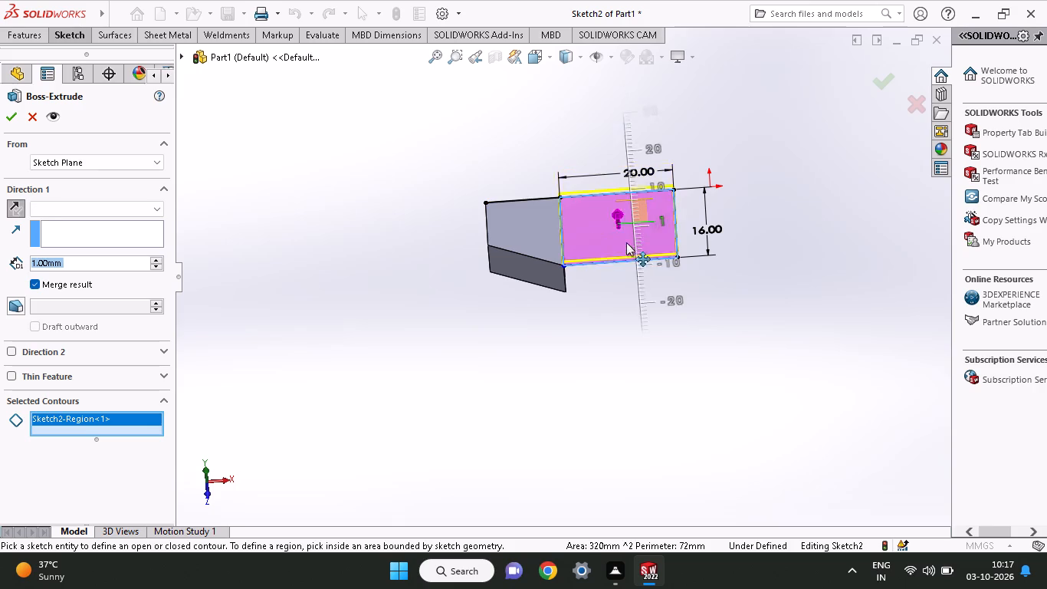
pyautogui.moveTo(626, 242); pyautogui.dragTo(629, 276)
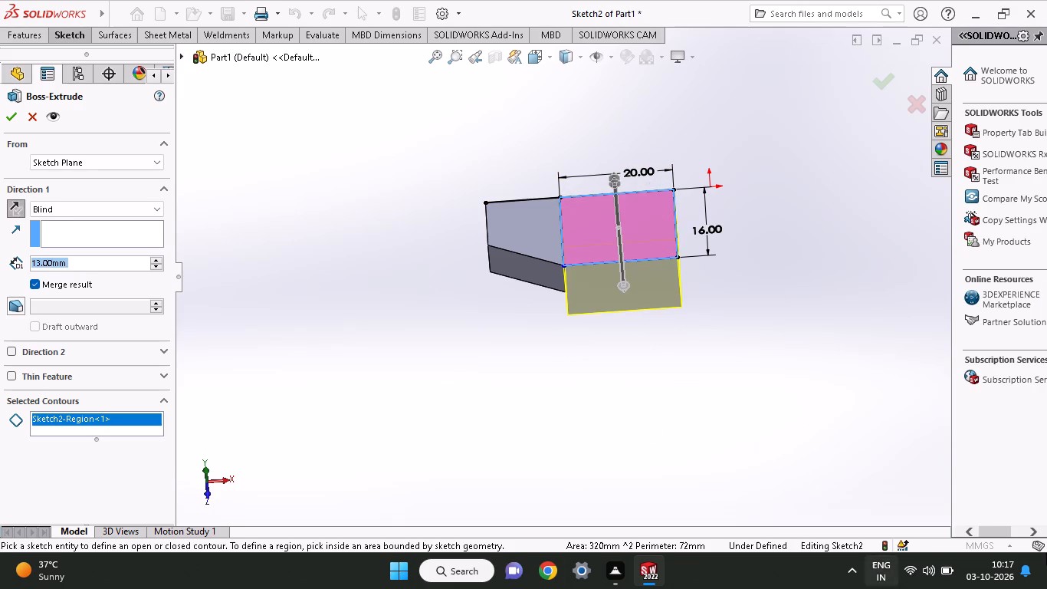
pyautogui.press('7')
pyautogui.press('Return')
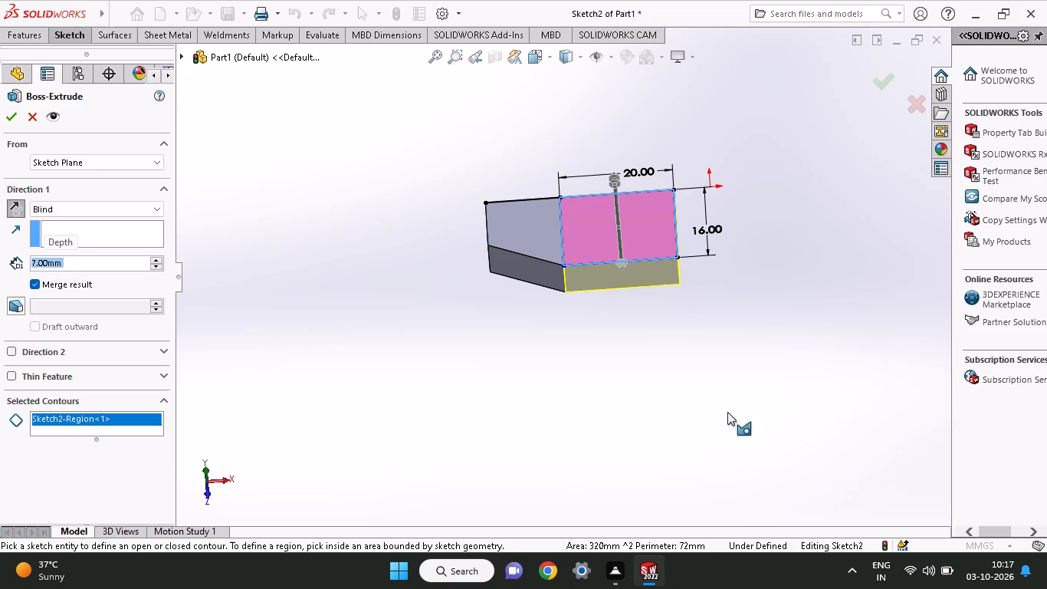
pyautogui.click(6, 118)
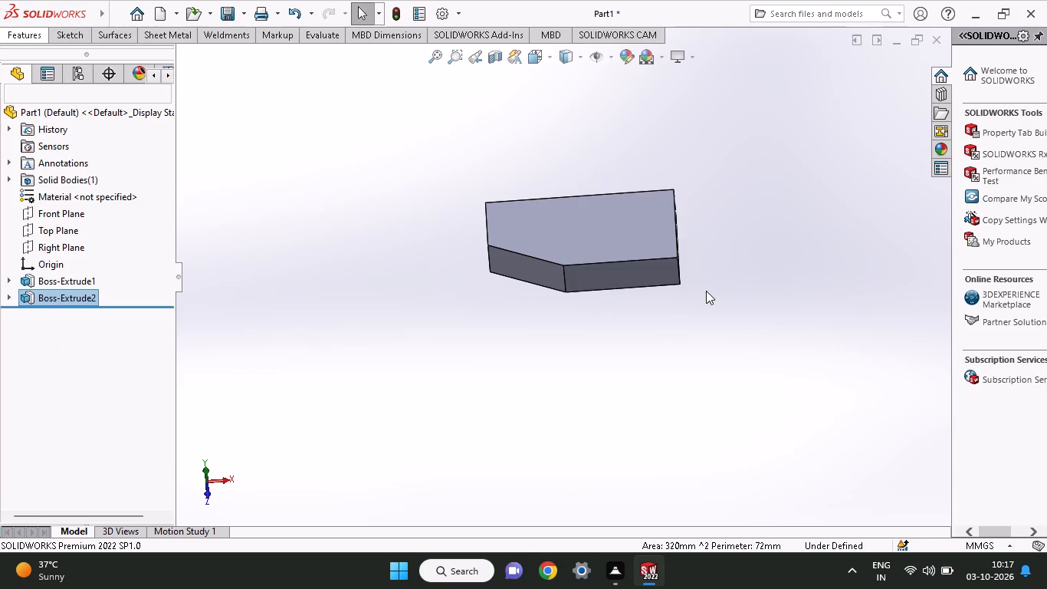
# Start a new sketch on the large top face of the combined block.
pyautogui.moveTo(706, 291); pyautogui.dragTo(802, 222, button='middle')
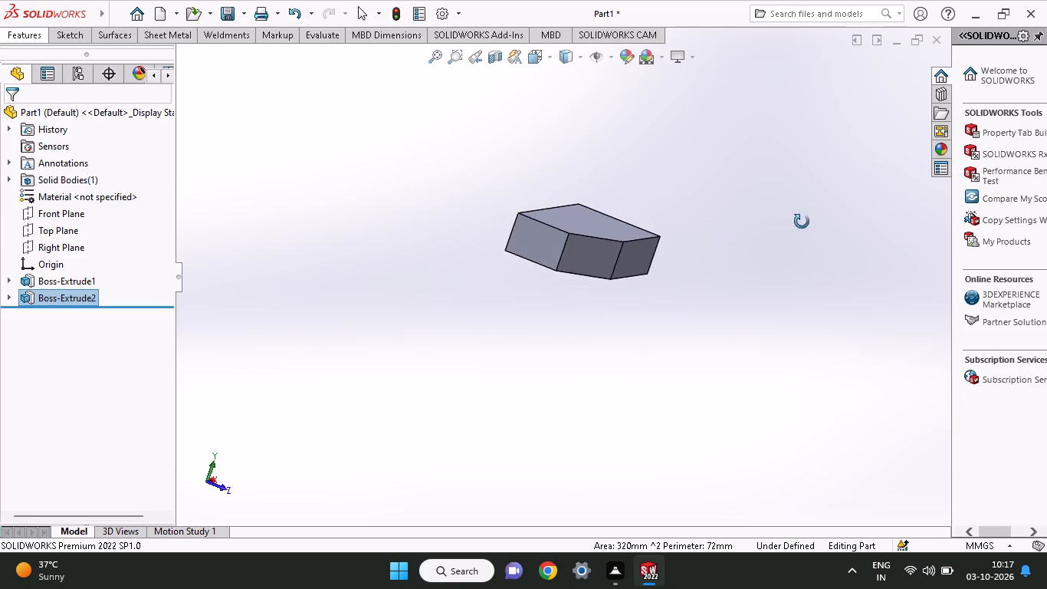
pyautogui.moveTo(802, 222); pyautogui.dragTo(720, 223, button='middle')
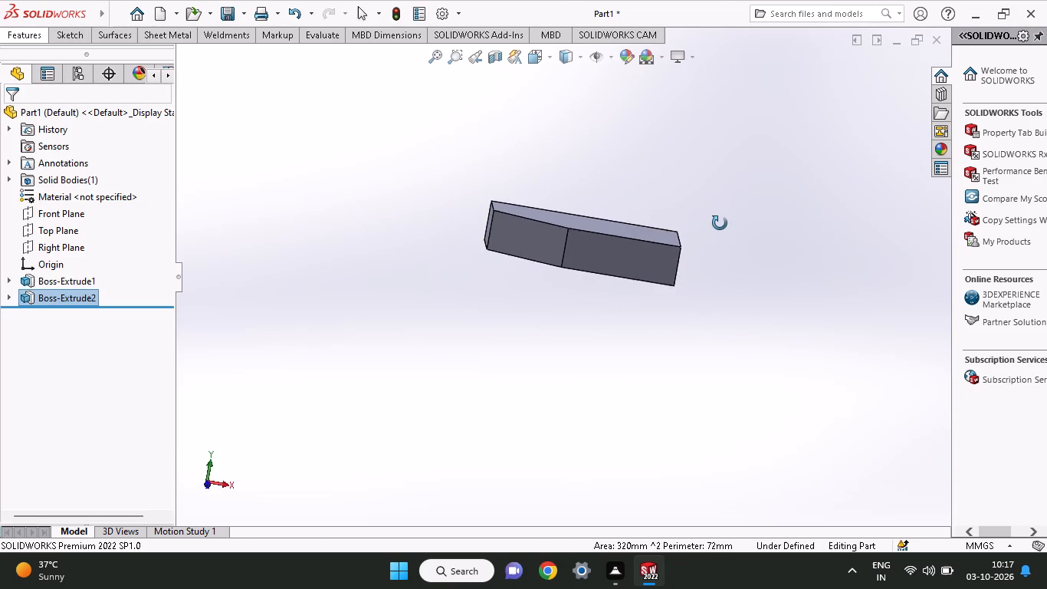
pyautogui.moveTo(720, 223); pyautogui.dragTo(704, 369, button='middle')
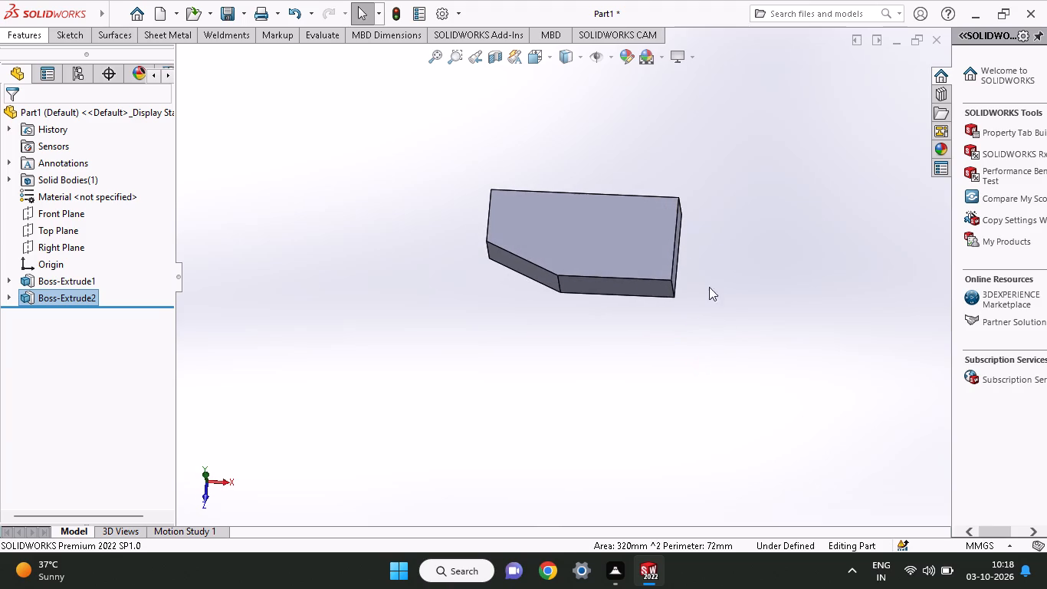
pyautogui.click(647, 255)
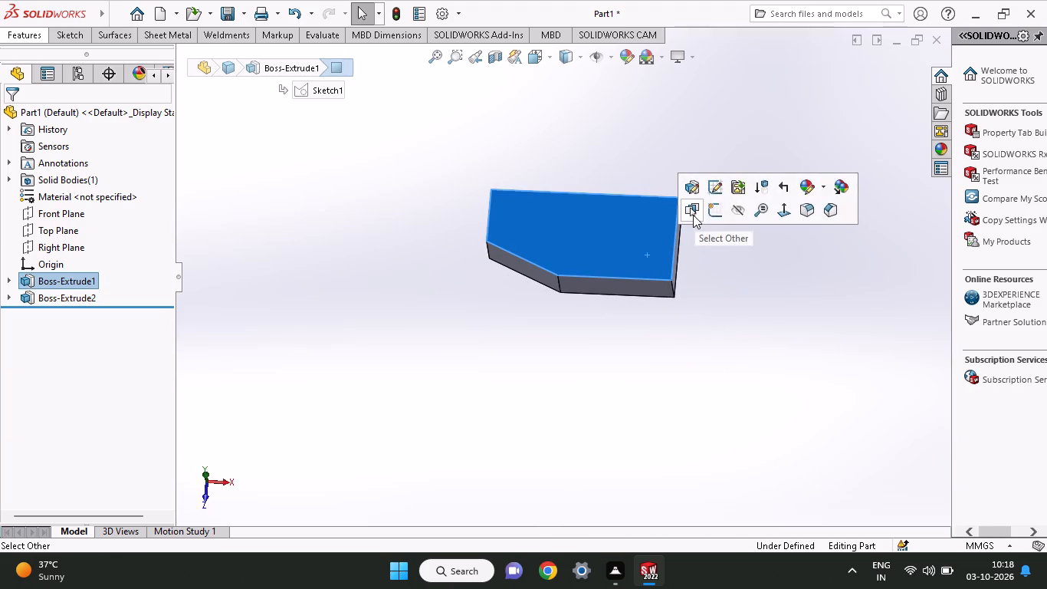
pyautogui.click(708, 215)
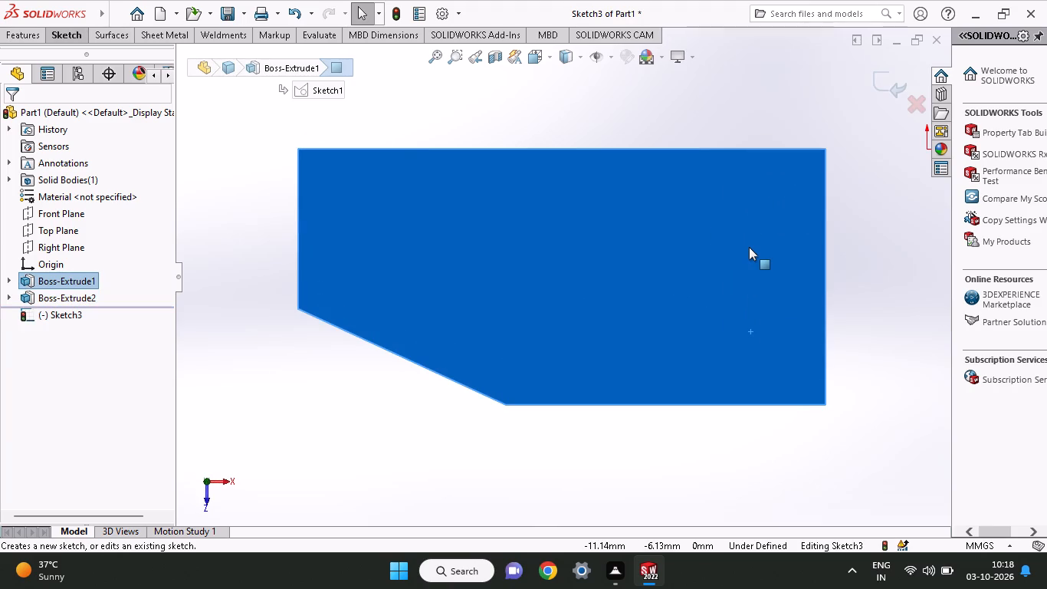
# Sketch a horizontal line about 10 mm long from the top face's upper-right corner outward past the origin.
pyautogui.keyDown('ctrl'); pyautogui.scroll(-2, 765, 231); pyautogui.keyUp('ctrl')
pyautogui.keyDown('ctrl'); pyautogui.scroll(1, 765, 231); pyautogui.keyUp('ctrl')
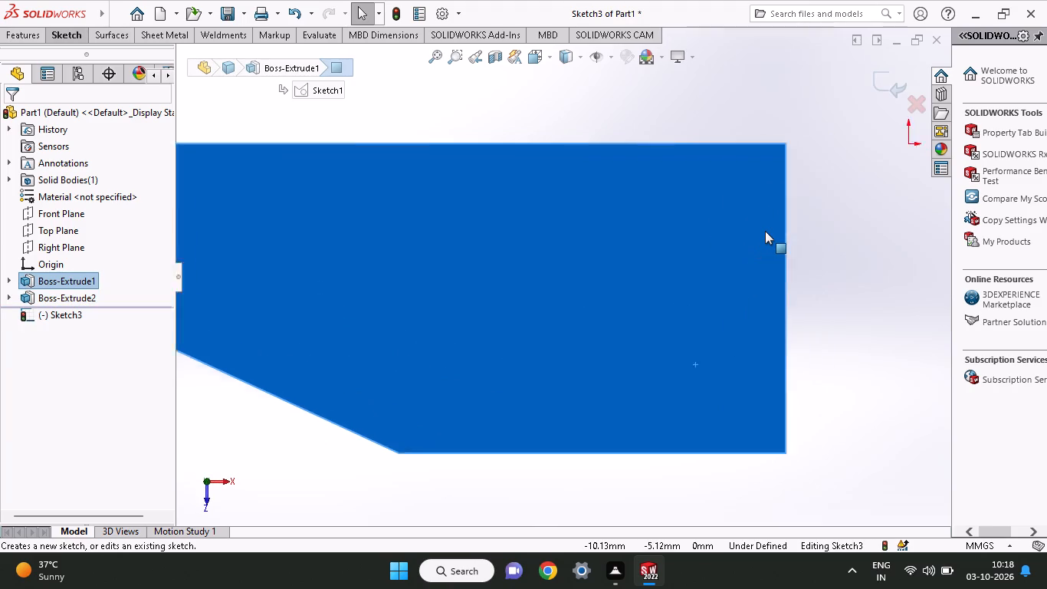
pyautogui.keyDown('ctrl'); pyautogui.scroll(3, 765, 231); pyautogui.keyUp('ctrl')
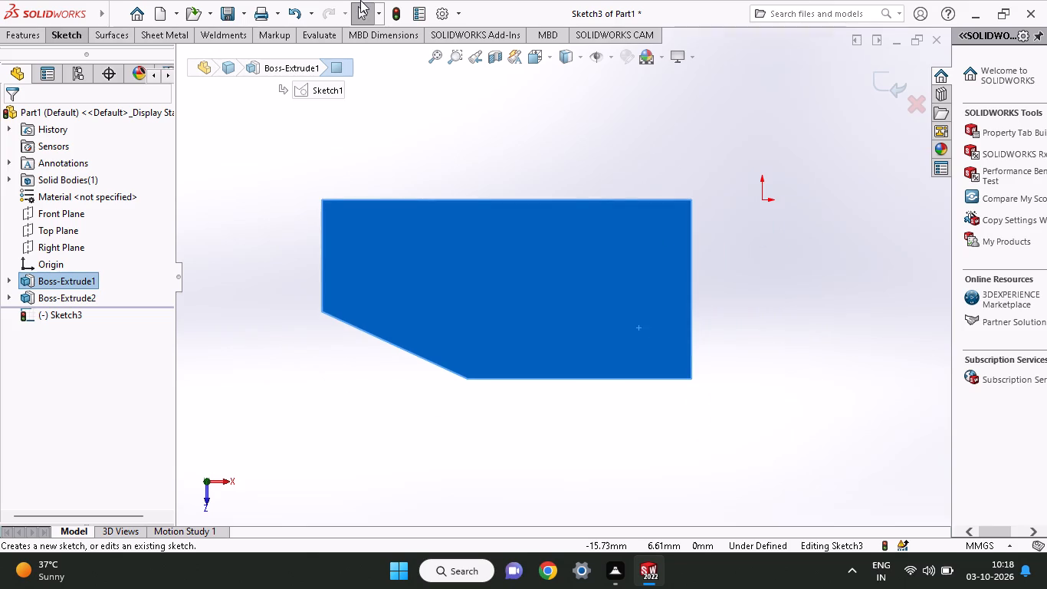
pyautogui.click(70, 38)
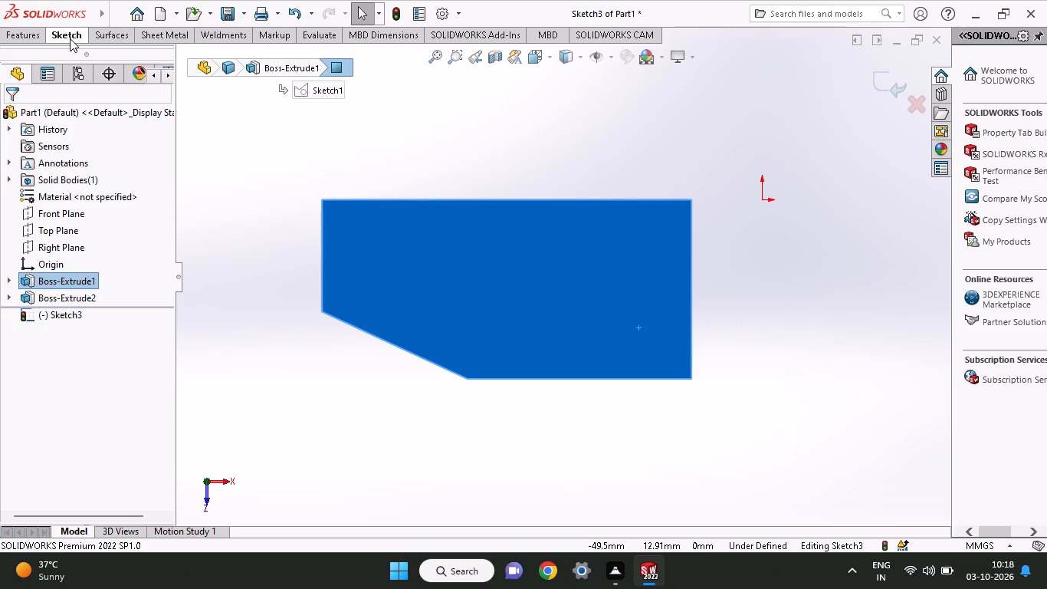
pyautogui.click(90, 54)
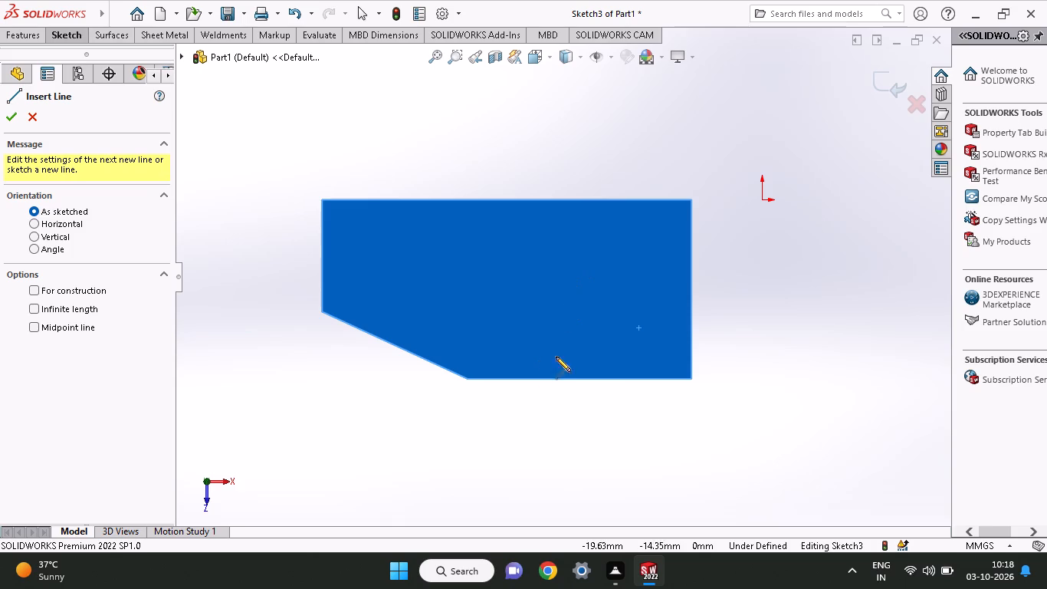
pyautogui.click(690, 199)
pyautogui.click(802, 199)
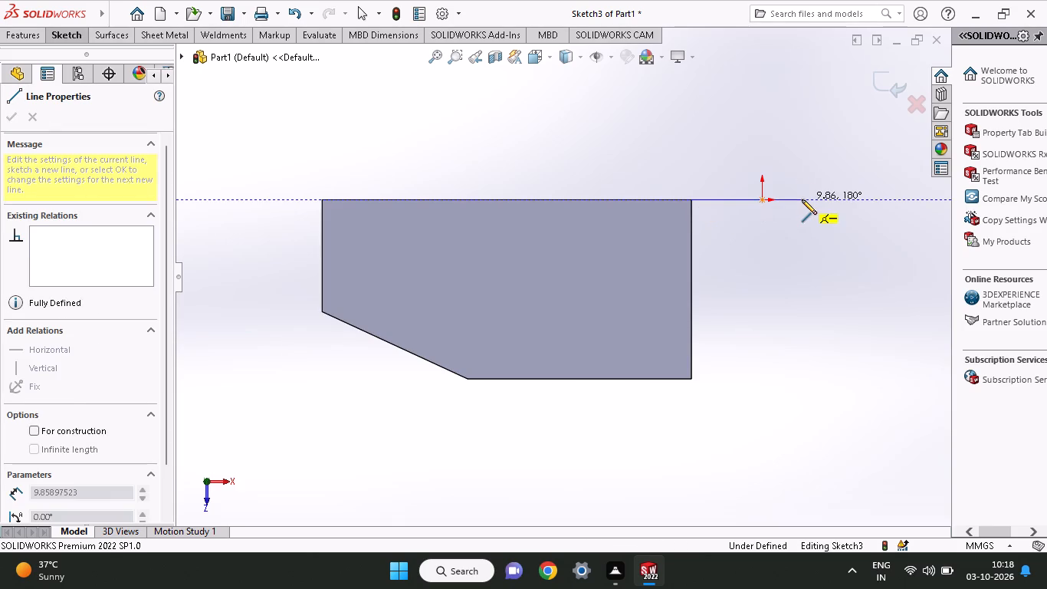
pyautogui.rightClick(796, 163)
pyautogui.click(803, 174)
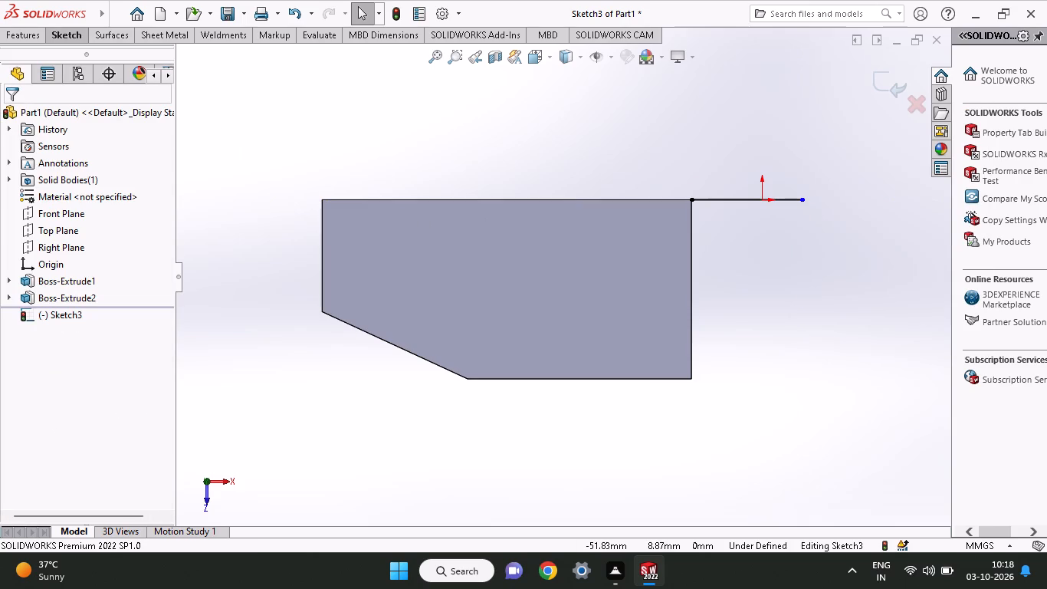
# Dimension the new horizontal line's length and set it to 13 mm.
pyautogui.click(59, 35)
pyautogui.click(61, 57)
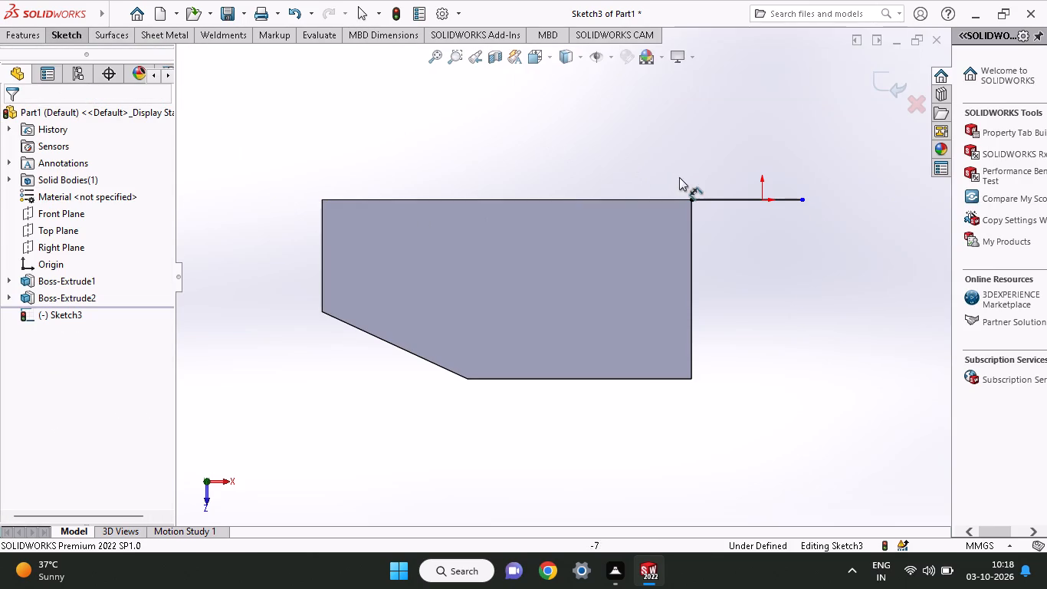
pyautogui.click(710, 199)
pyautogui.click(705, 158)
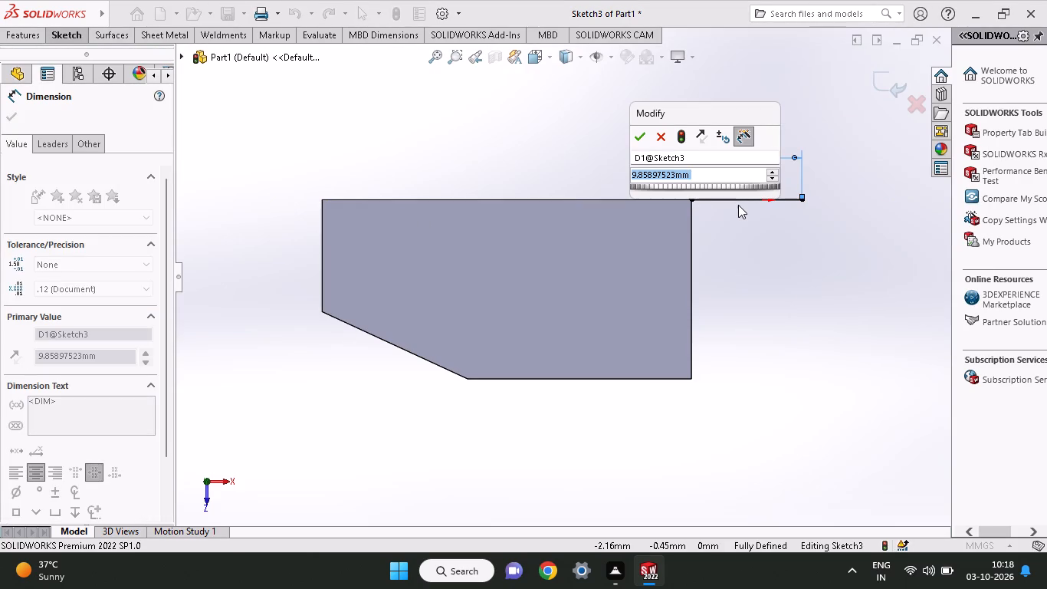
pyautogui.write('13')
pyautogui.press('Return')
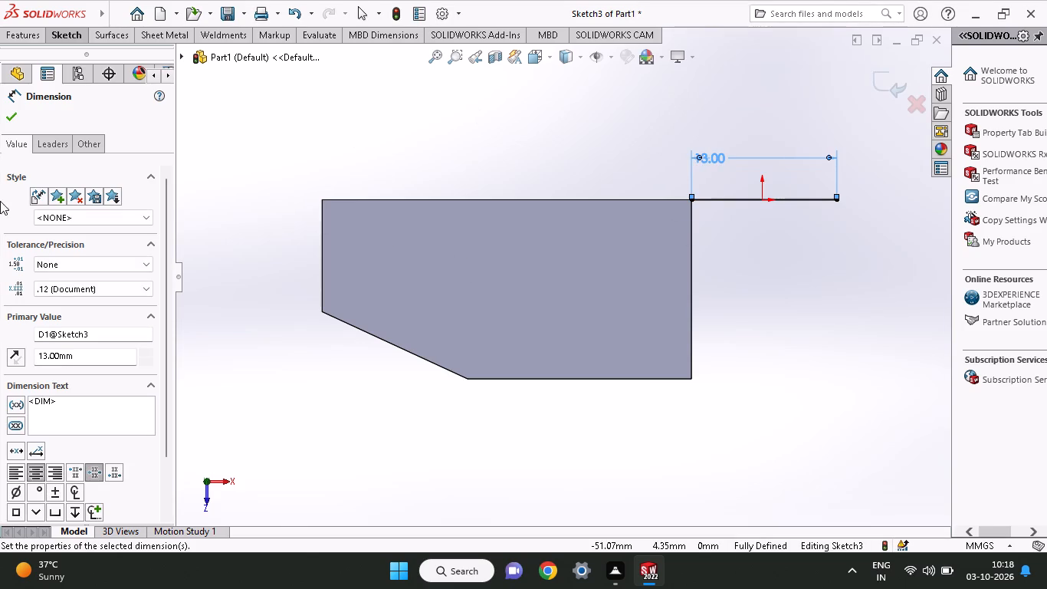
# Sketch a vertical line about 8.5 mm long downward from the outer end of the 13 mm line.
pyautogui.click(59, 33)
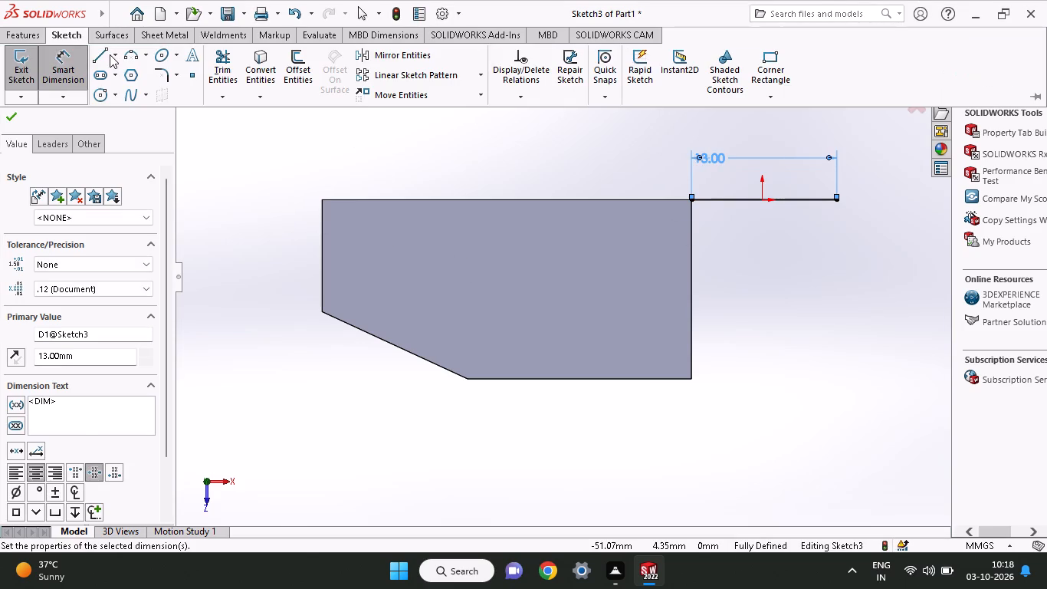
pyautogui.click(110, 54)
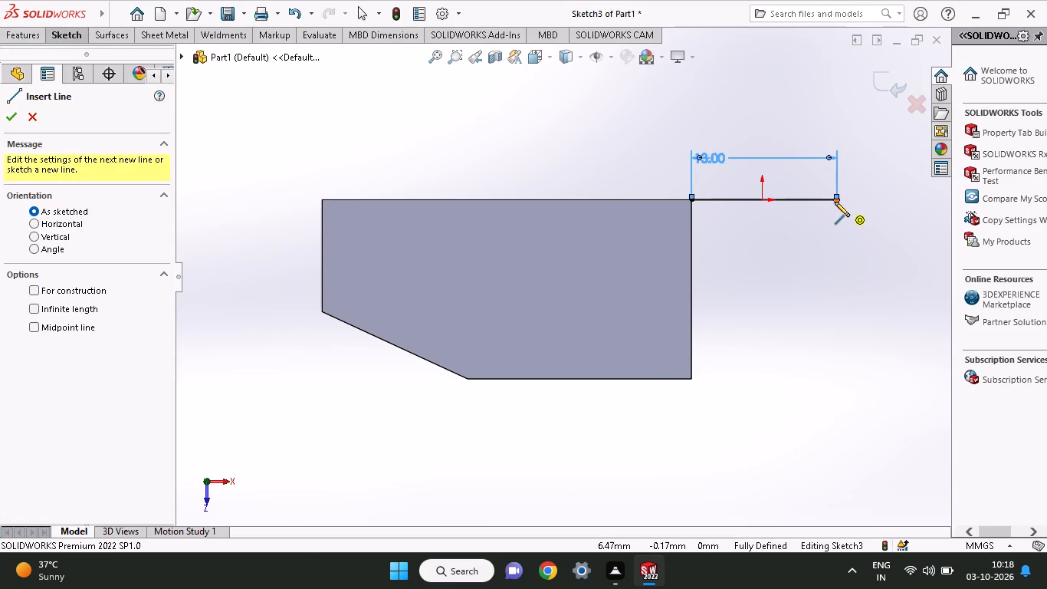
pyautogui.click(833, 202)
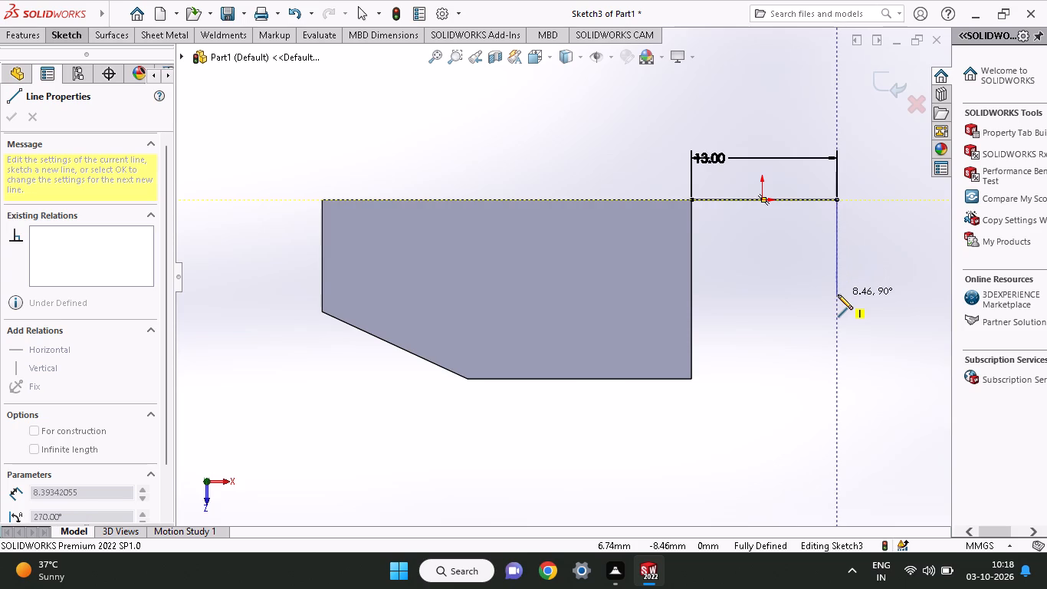
pyautogui.click(838, 294)
# Dimension the new vertical line's length and set it to 10 mm.
pyautogui.click(51, 38)
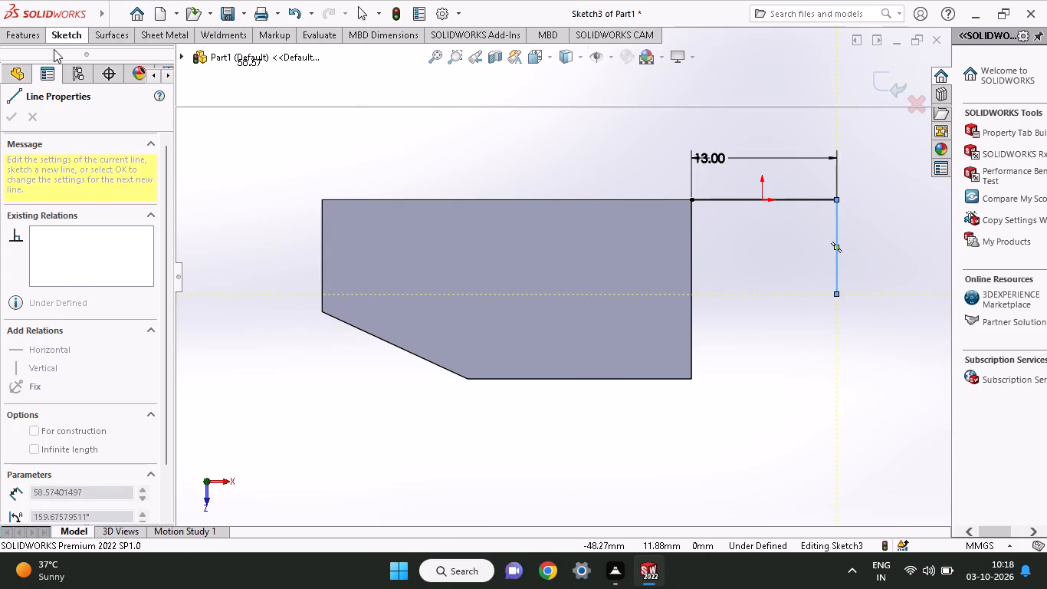
pyautogui.click(54, 64)
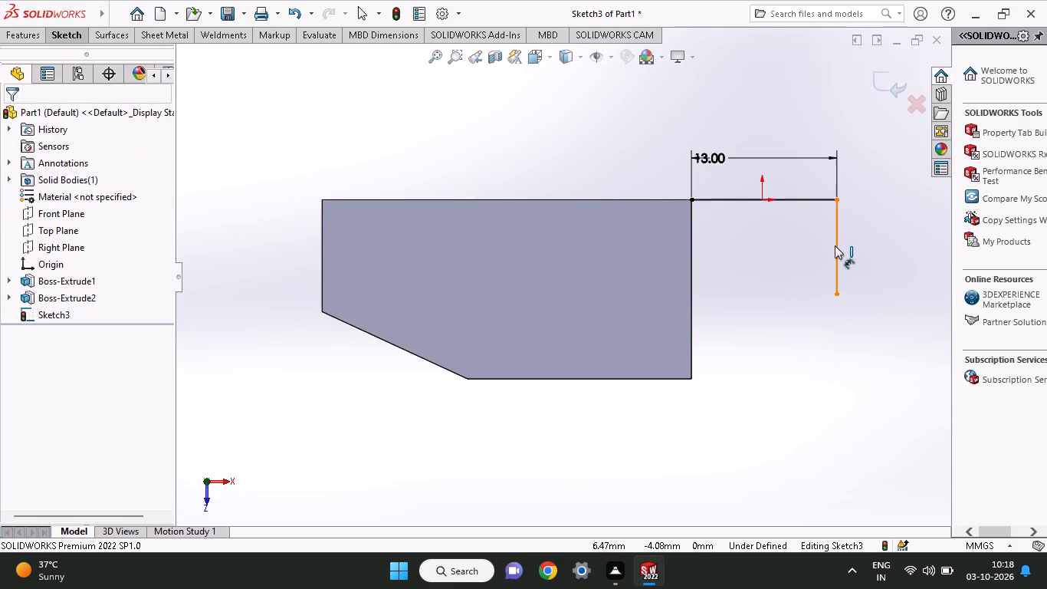
pyautogui.click(835, 245)
pyautogui.click(902, 246)
pyautogui.write('10')
pyautogui.press('Return')
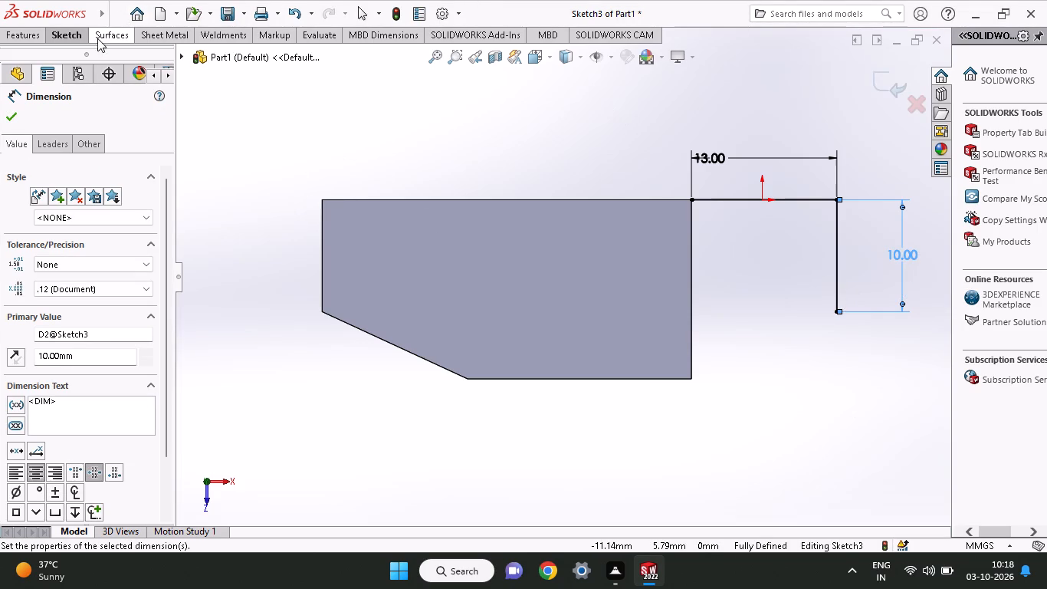
# Close the profile with a line along the block's adjoining edge and a sloped line to the lower end of the 10 mm line.
pyautogui.click(74, 33)
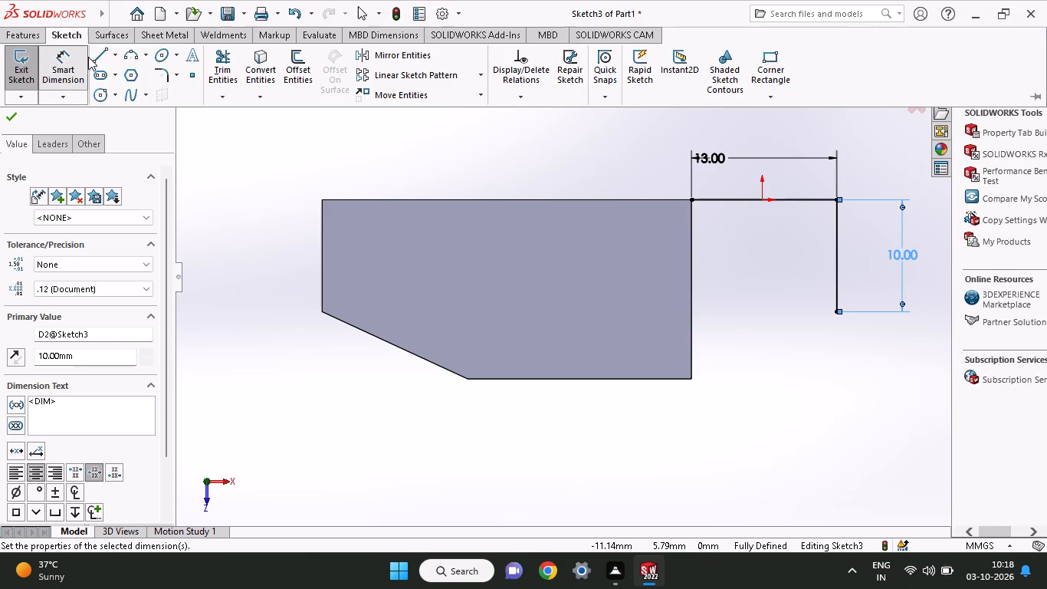
pyautogui.click(90, 55)
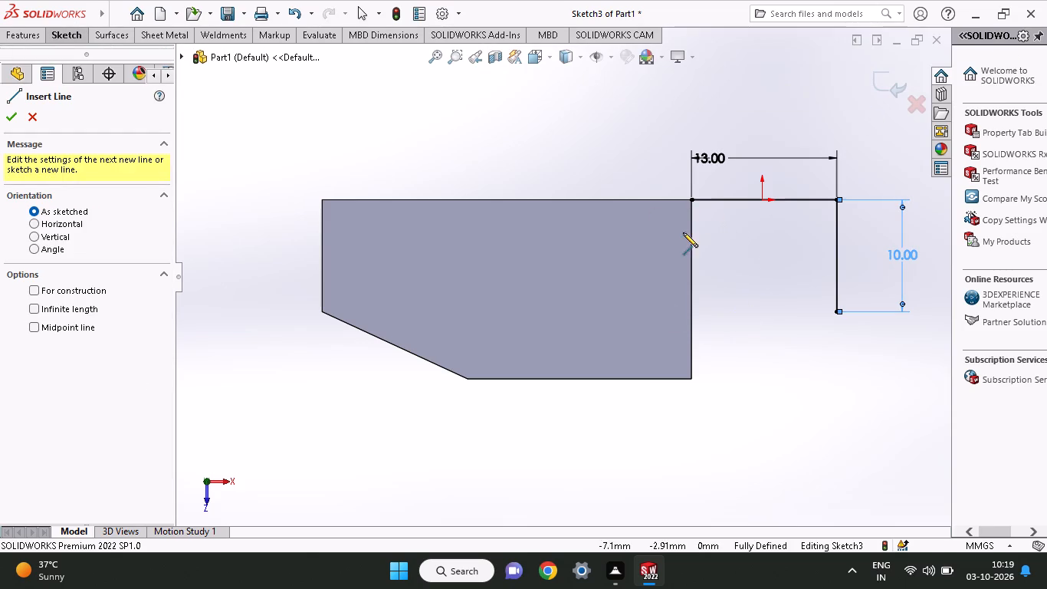
pyautogui.click(688, 201)
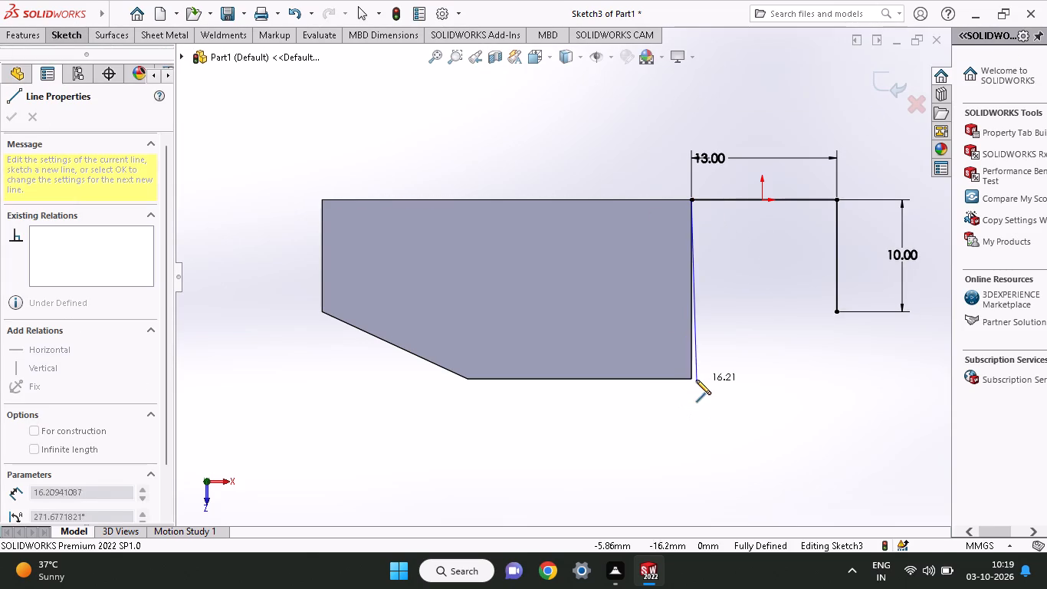
pyautogui.click(693, 379)
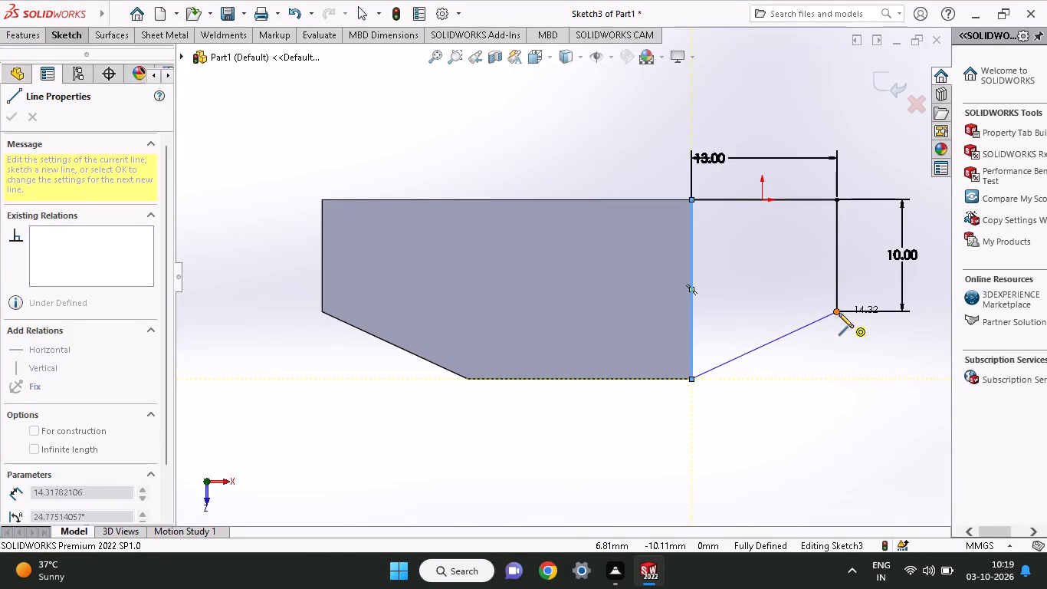
pyautogui.click(839, 313)
pyautogui.rightClick(816, 366)
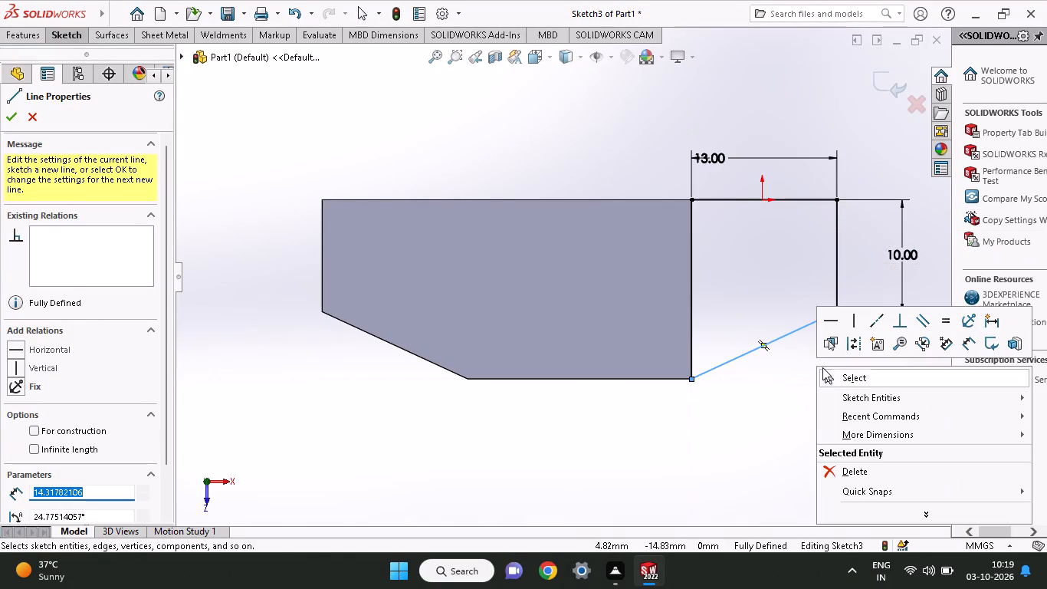
pyautogui.click(824, 372)
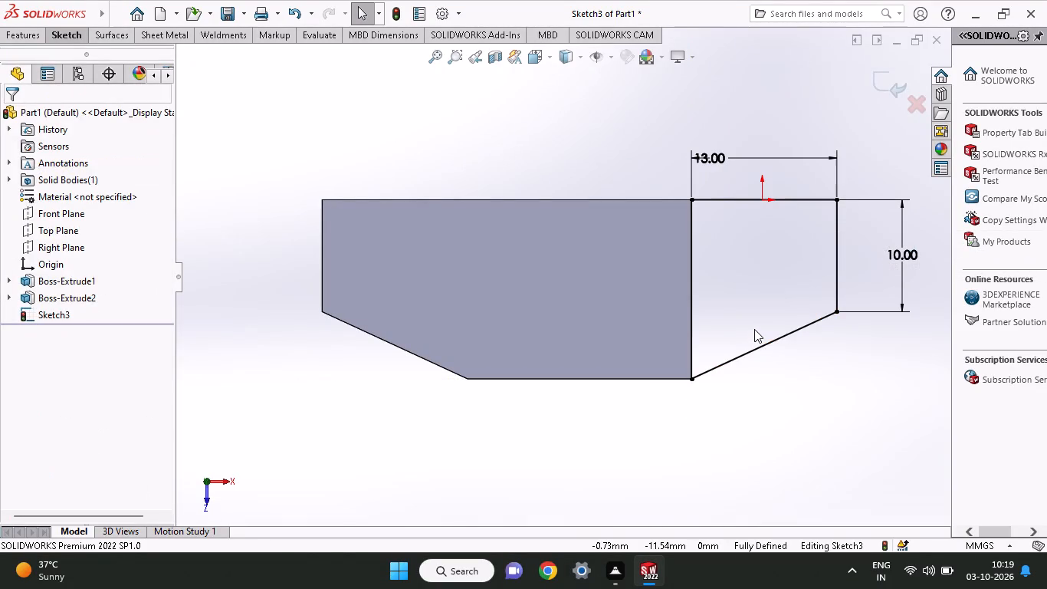
# Extrude the closed four-sided profile as a merged boss, blind 7 mm, with the direction reversed downward from the sketch plane.
pyautogui.click(5, 40)
pyautogui.click(25, 75)
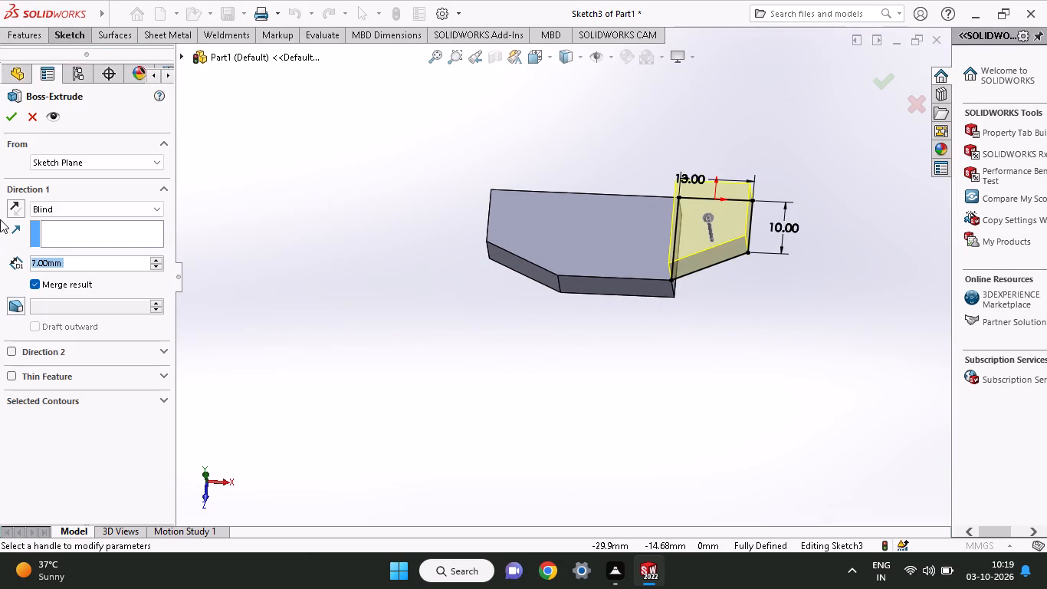
pyautogui.click(11, 214)
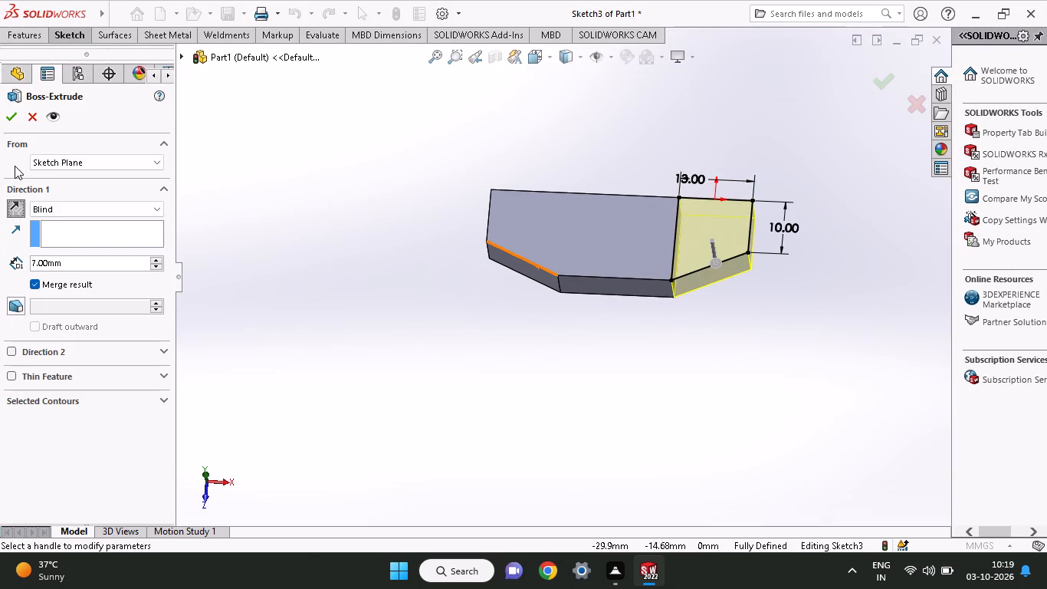
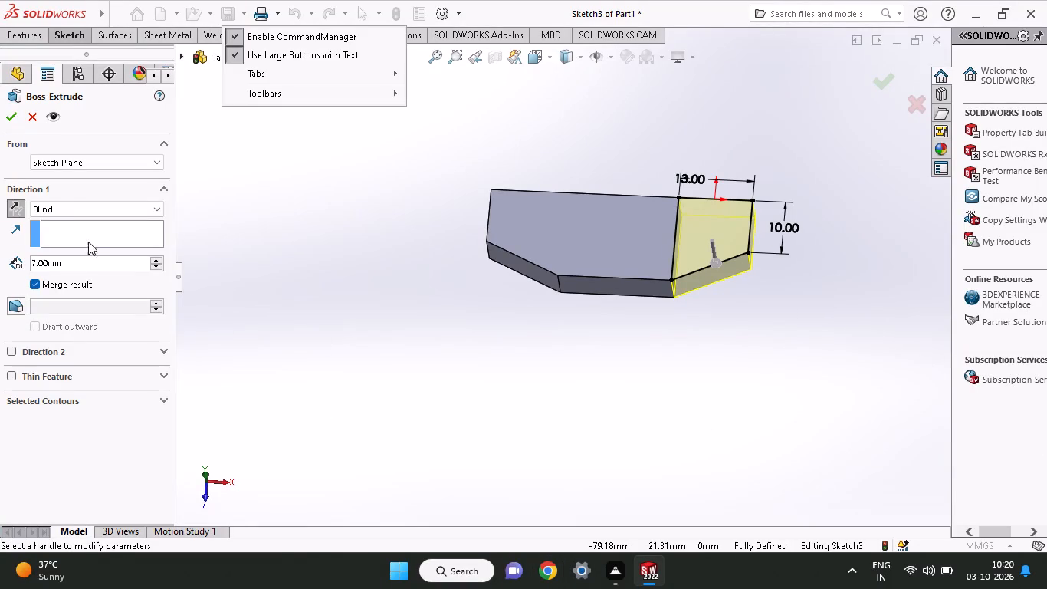
# Finish the blind 7 mm boss extrusion of the tapered end section.
pyautogui.click(8, 114)
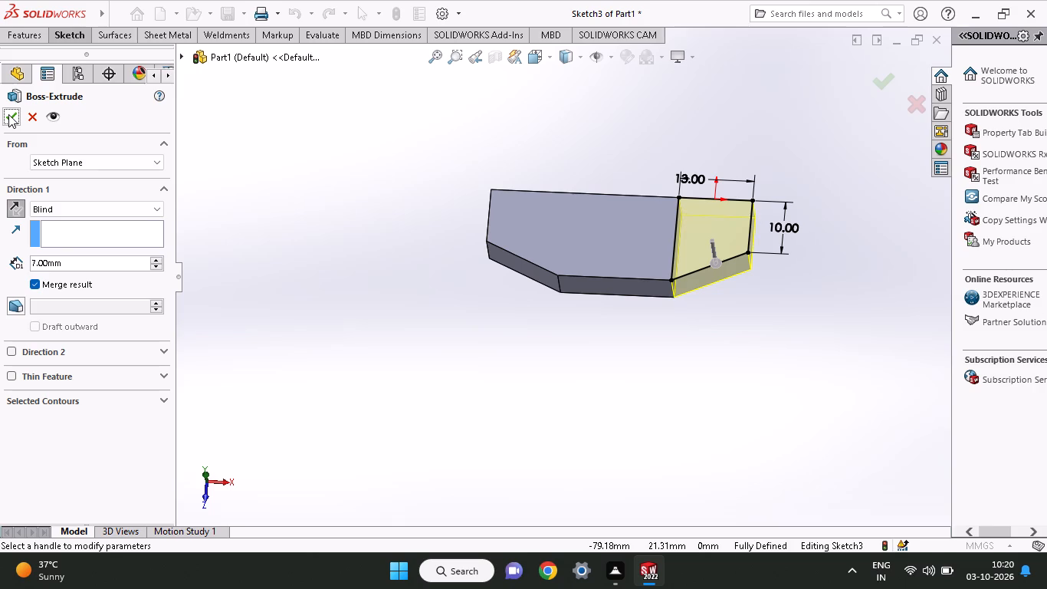
pyautogui.click(8, 114)
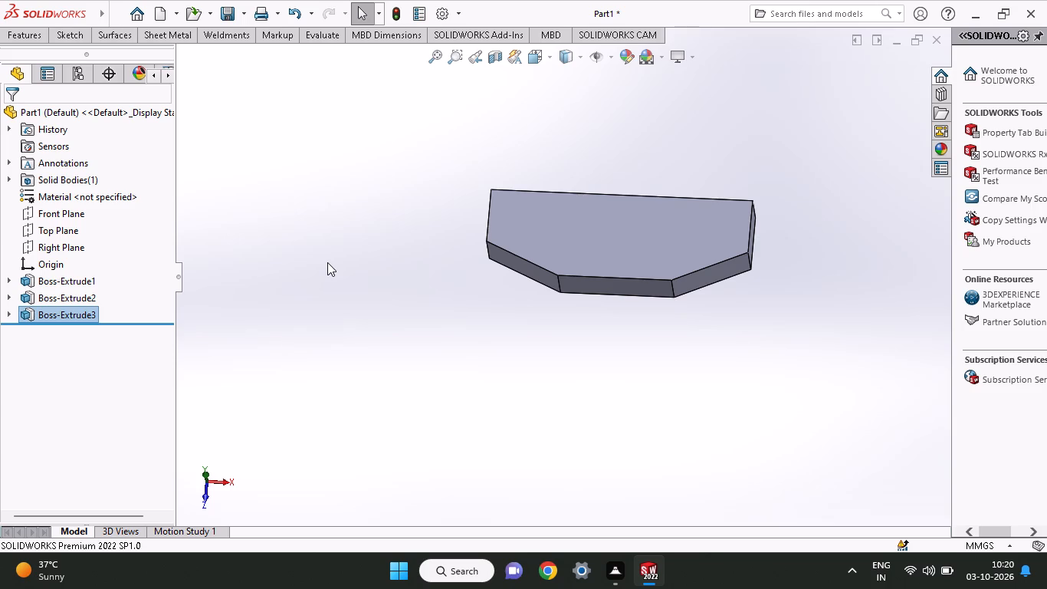
# Examine the merged block from several angles, checking its broad faces, tapered ends and narrow side faces.
pyautogui.moveTo(583, 255); pyautogui.dragTo(584, 54, button='middle')
pyautogui.moveTo(597, 346); pyautogui.dragTo(757, 156, button='middle')
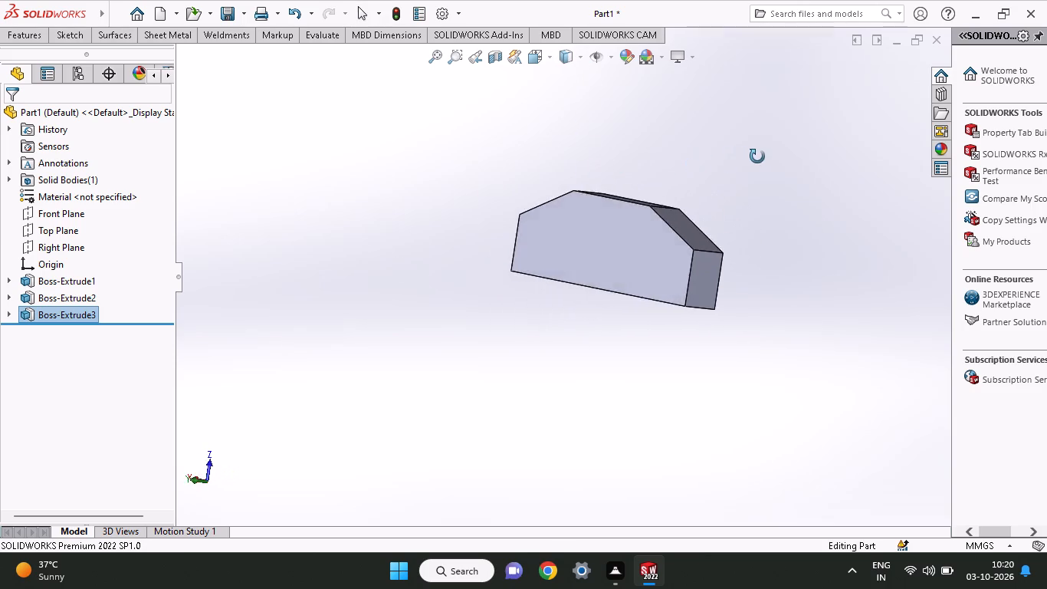
pyautogui.moveTo(757, 156); pyautogui.dragTo(587, 433, button='middle')
pyautogui.moveTo(597, 130); pyautogui.dragTo(581, 340, button='middle')
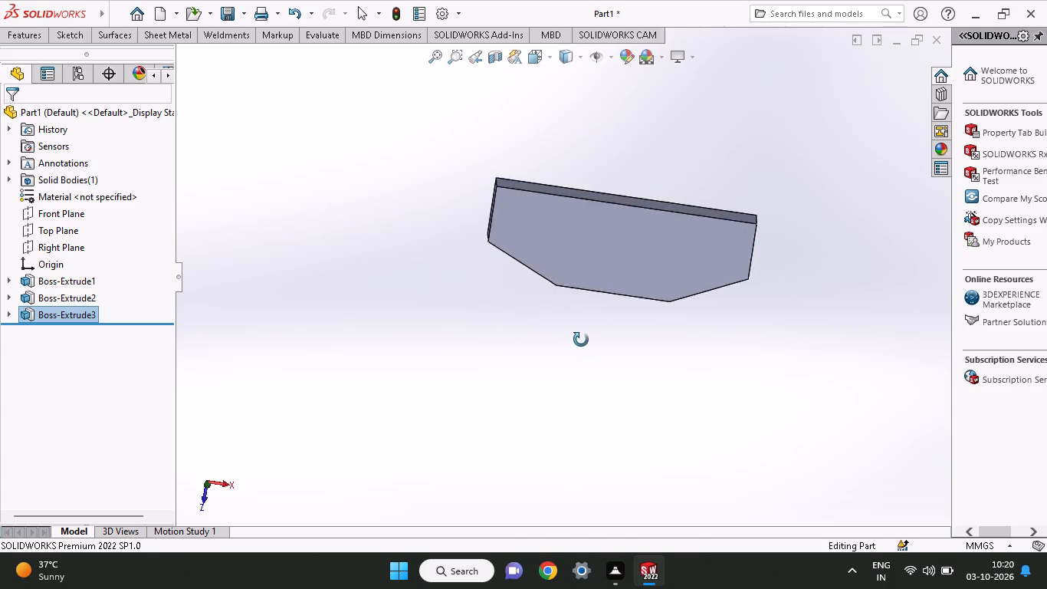
pyautogui.moveTo(581, 340); pyautogui.dragTo(594, 156, button='middle')
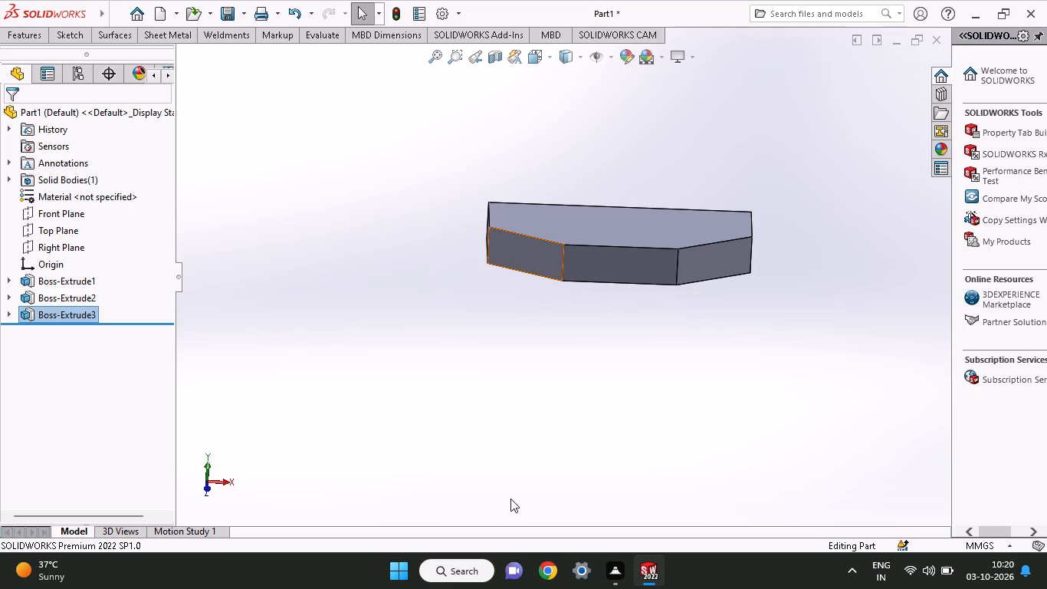
pyautogui.moveTo(536, 325); pyautogui.dragTo(530, 426, button='middle')
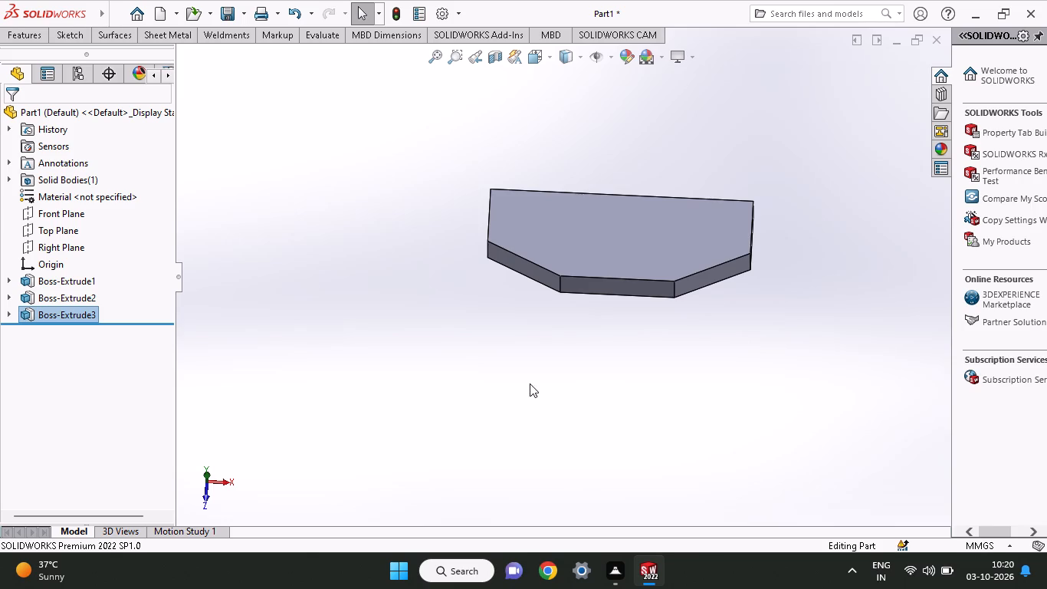
pyautogui.moveTo(542, 378); pyautogui.dragTo(546, 275, button='middle')
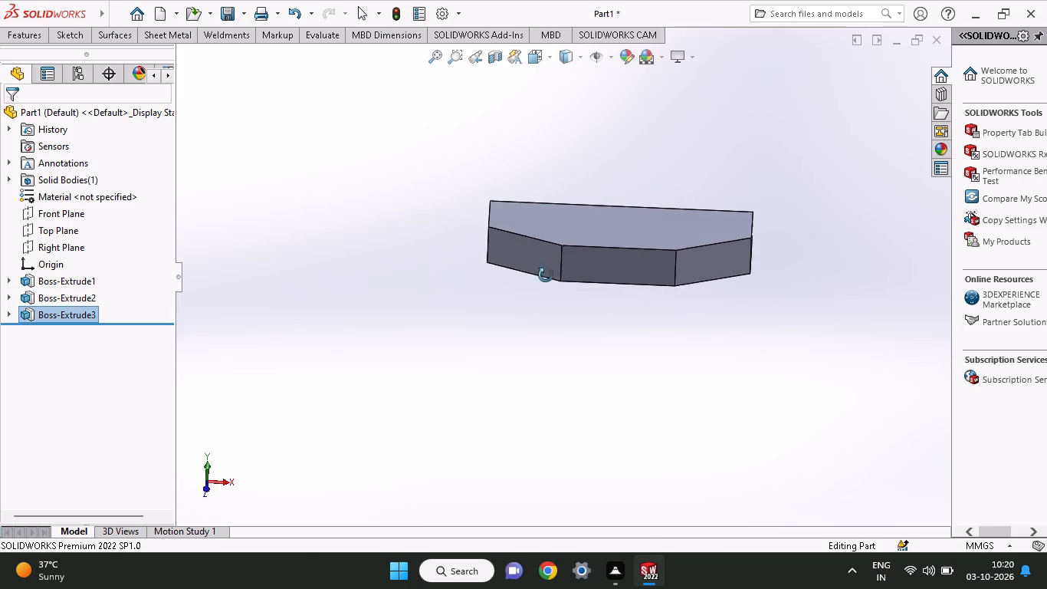
pyautogui.moveTo(546, 275); pyautogui.dragTo(546, 275, button='middle')
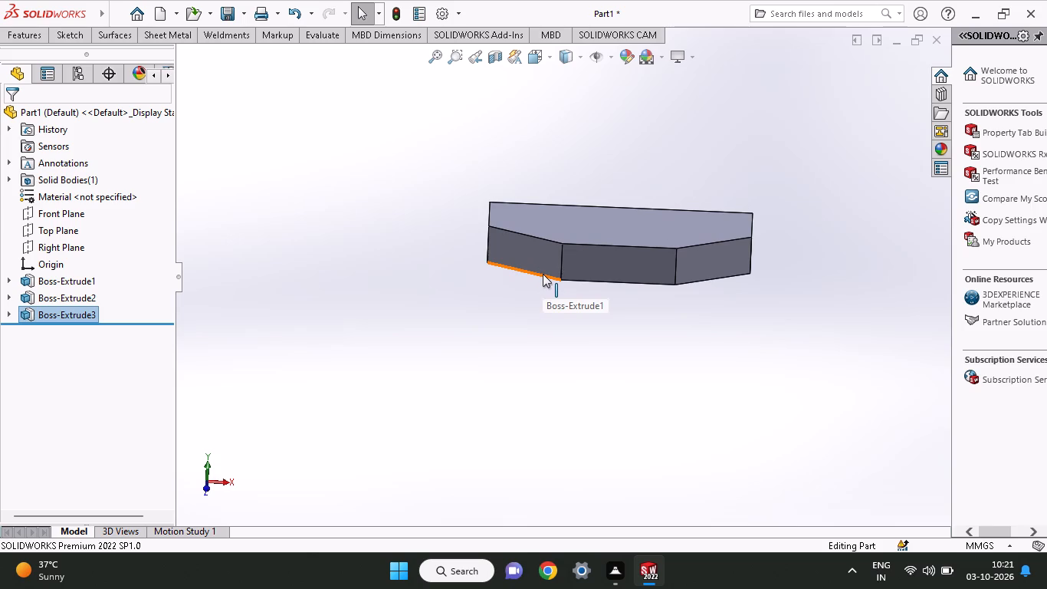
pyautogui.moveTo(550, 265); pyautogui.dragTo(560, 222, button='middle')
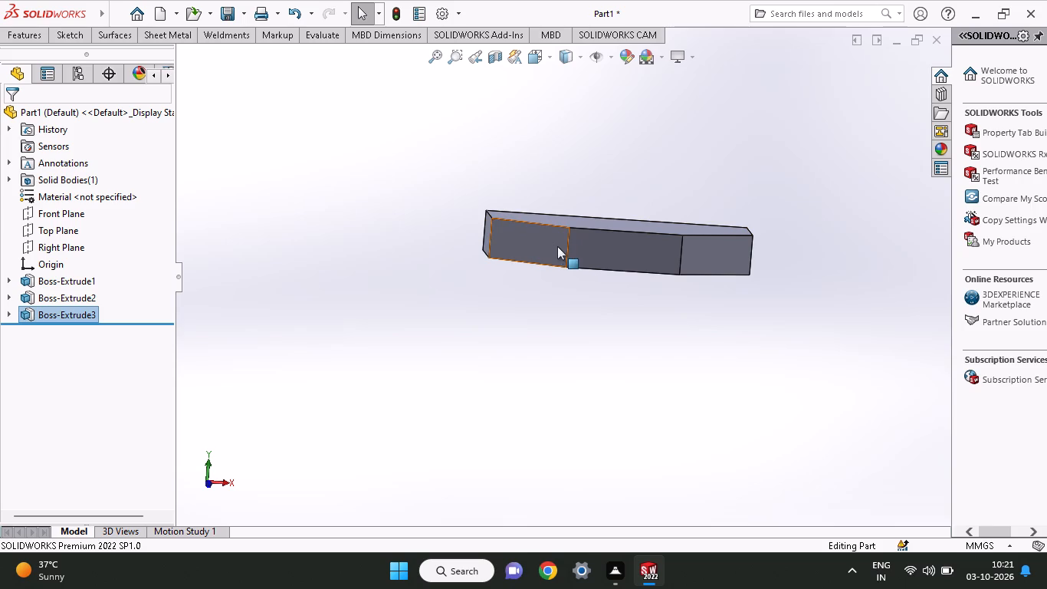
pyautogui.middleClick(607, 254)
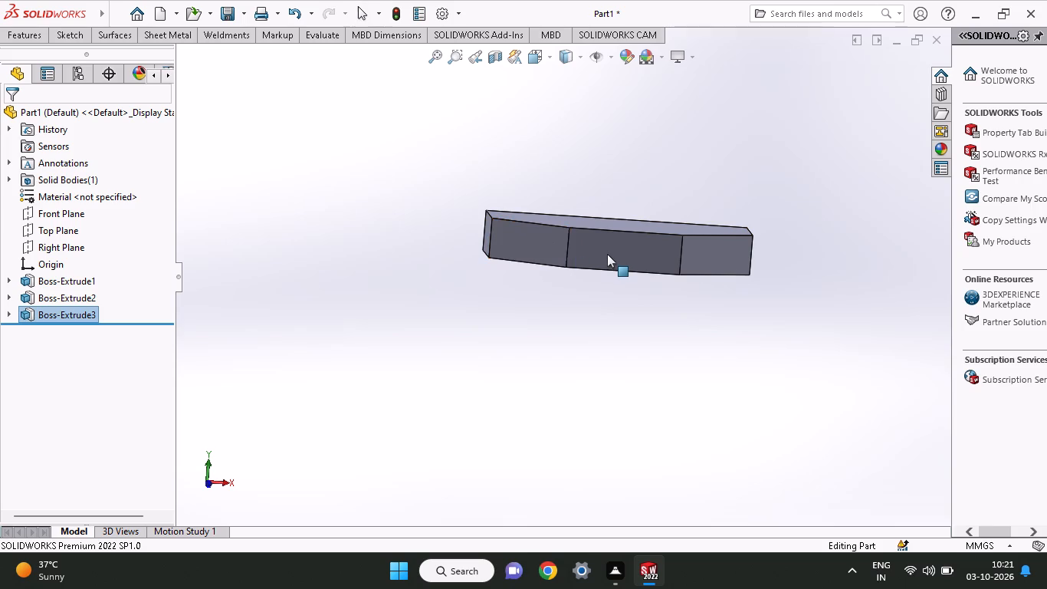
# Sketch on the middle section's narrow face, drawing lines along its lower edge from the midpoint, about 5.3 mm left and 4.7 mm right.
pyautogui.click(610, 258)
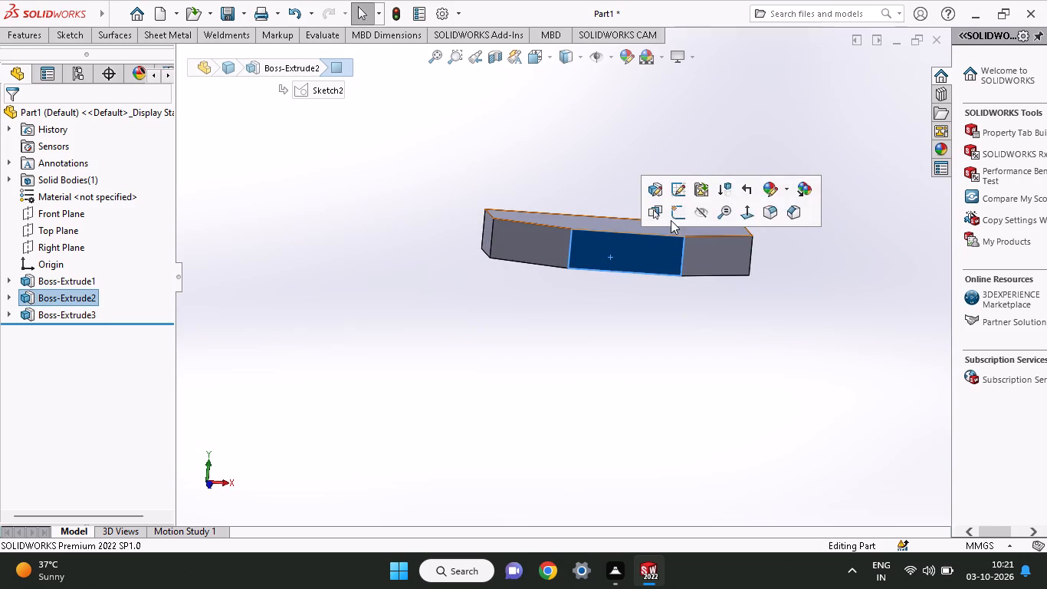
pyautogui.click(671, 219)
pyautogui.click(71, 35)
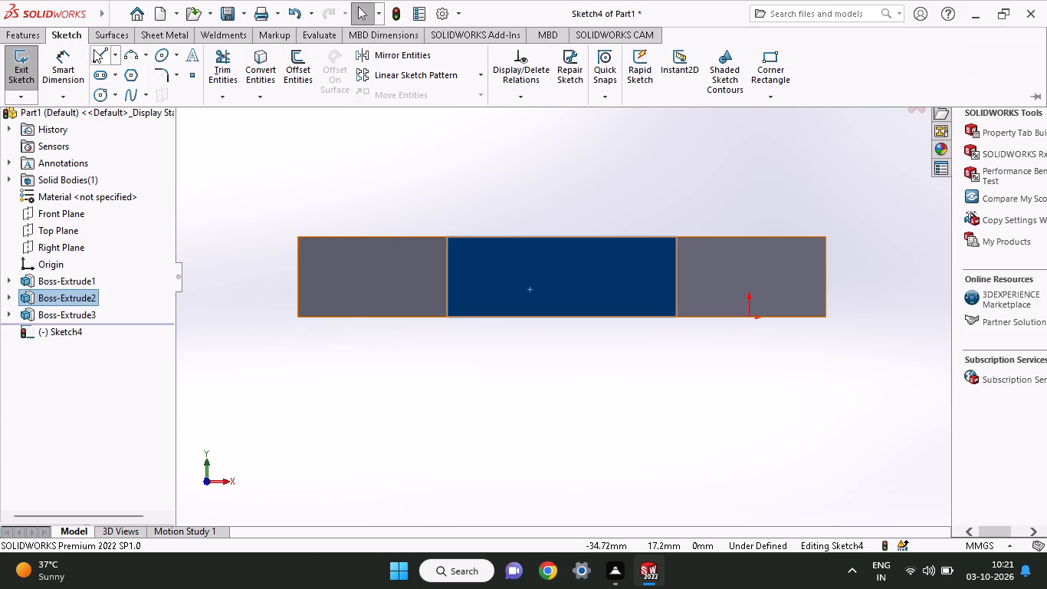
pyautogui.click(96, 51)
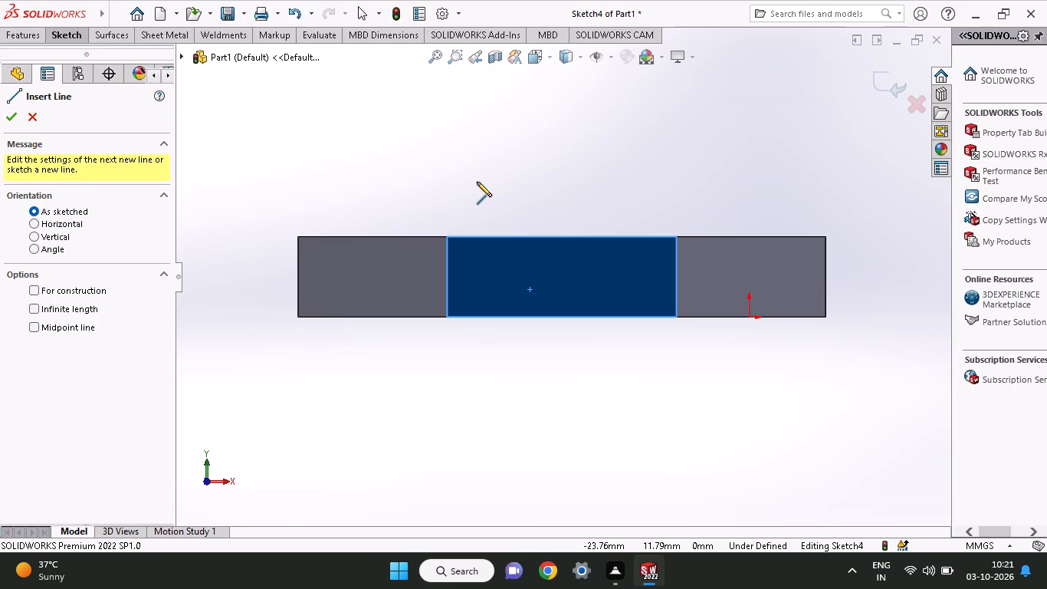
pyautogui.click(561, 313)
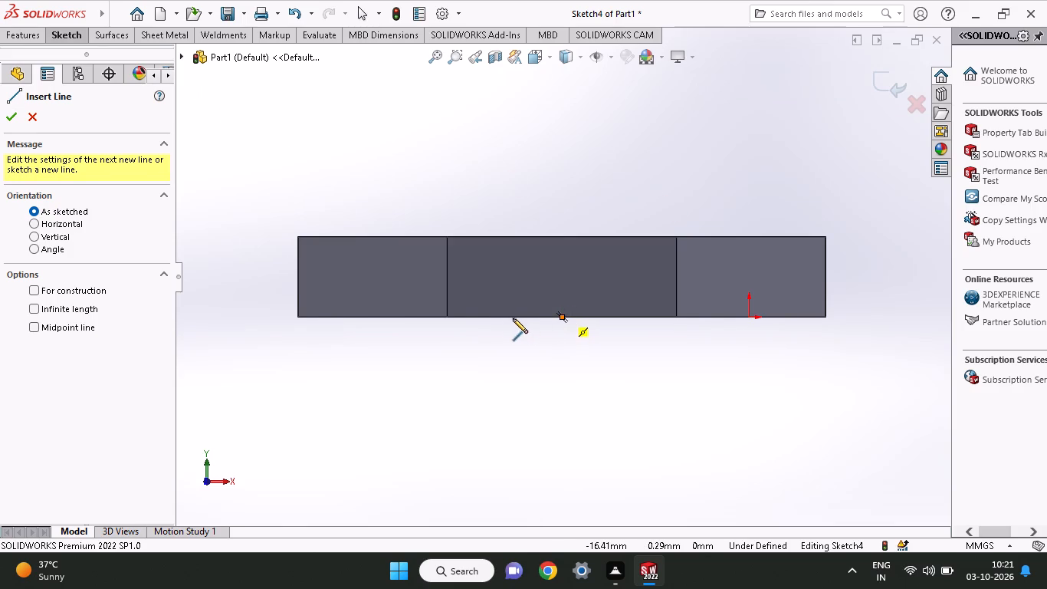
pyautogui.click(501, 314)
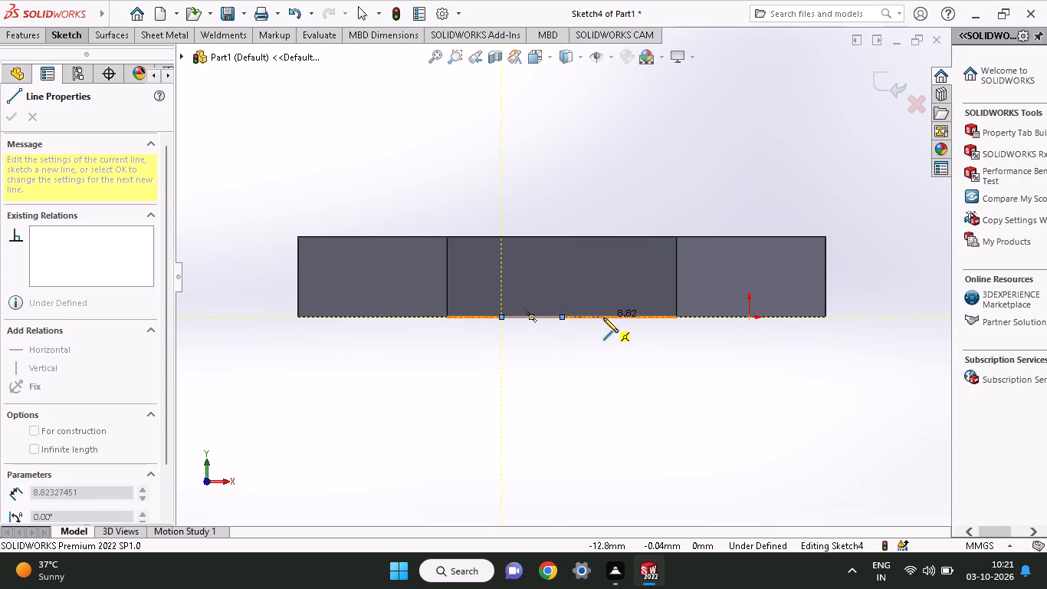
pyautogui.click(615, 318)
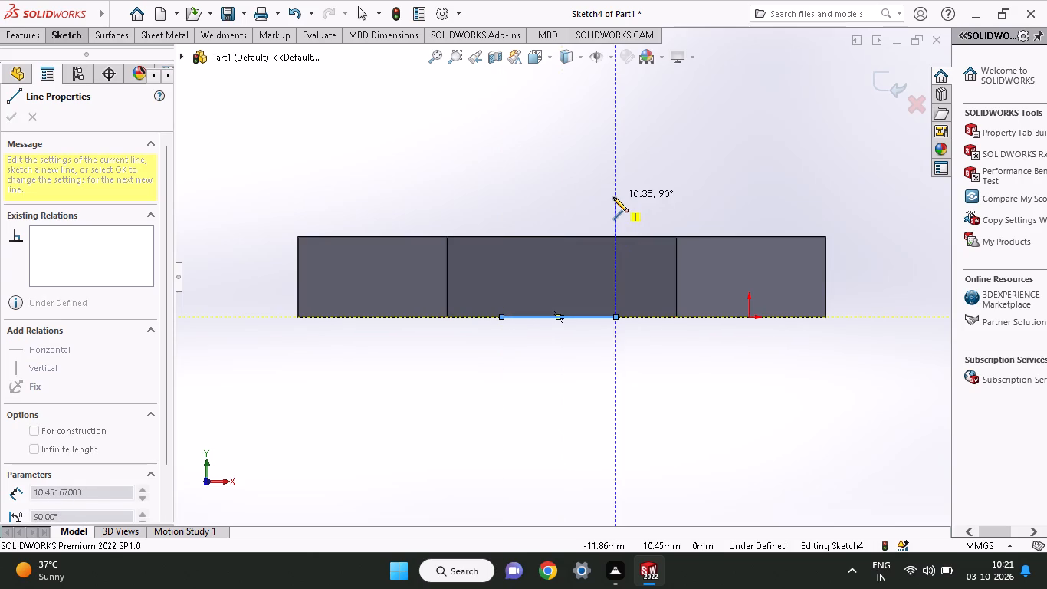
pyautogui.rightClick(613, 197)
pyautogui.click(622, 209)
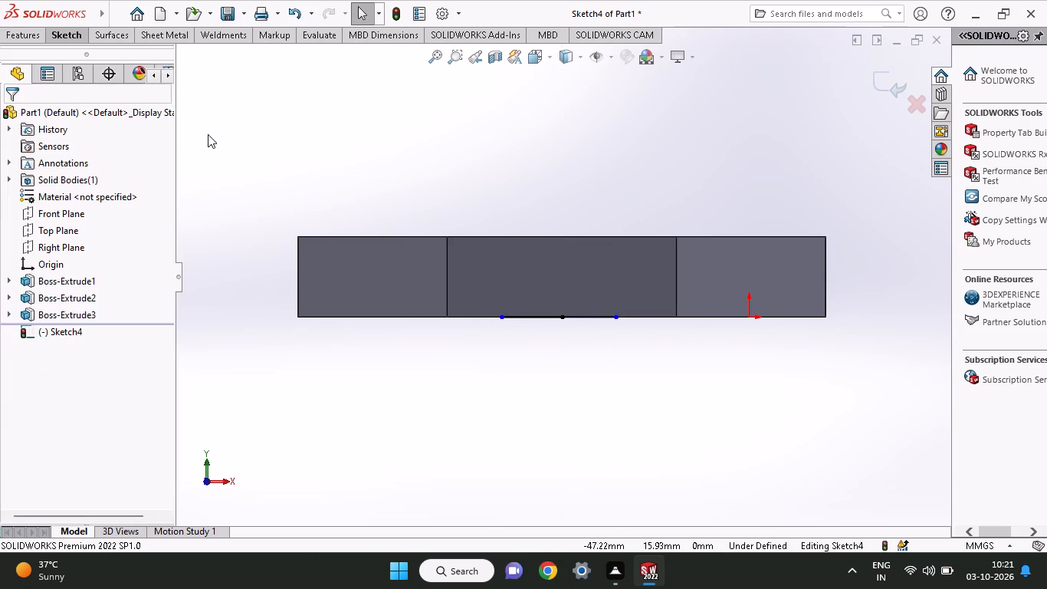
# Dimension the distance from the lower edge's midpoint to the line's left endpoint and set it to 13/2 (6.50 mm).
pyautogui.click(63, 34)
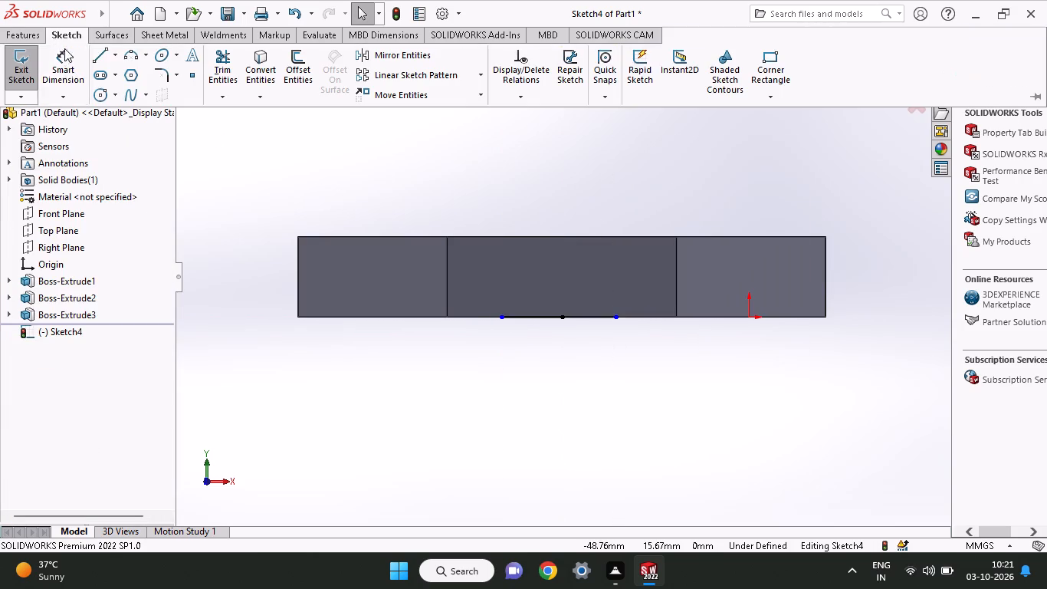
pyautogui.click(65, 68)
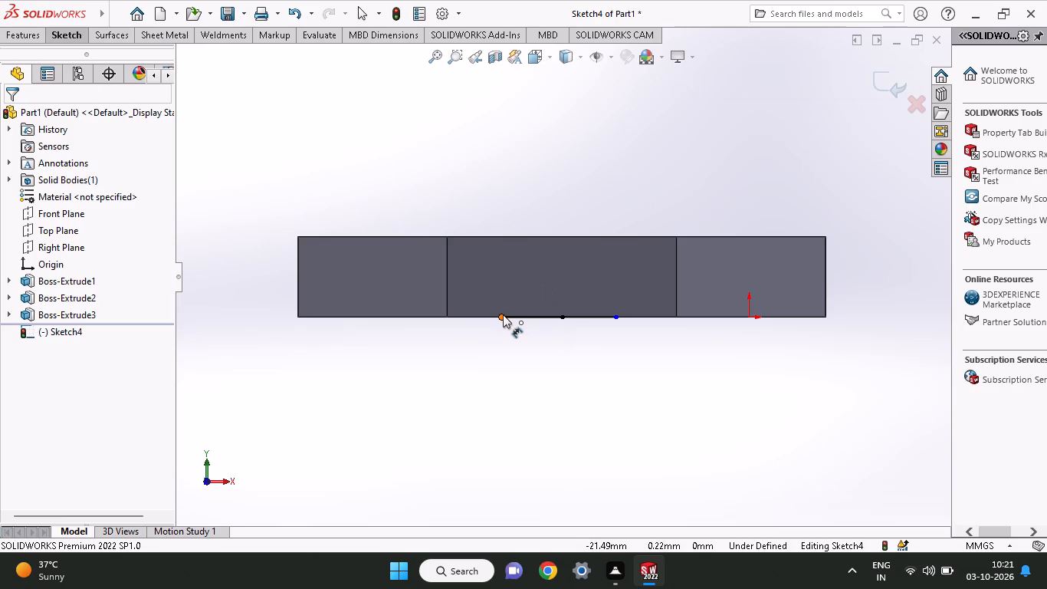
pyautogui.click(503, 314)
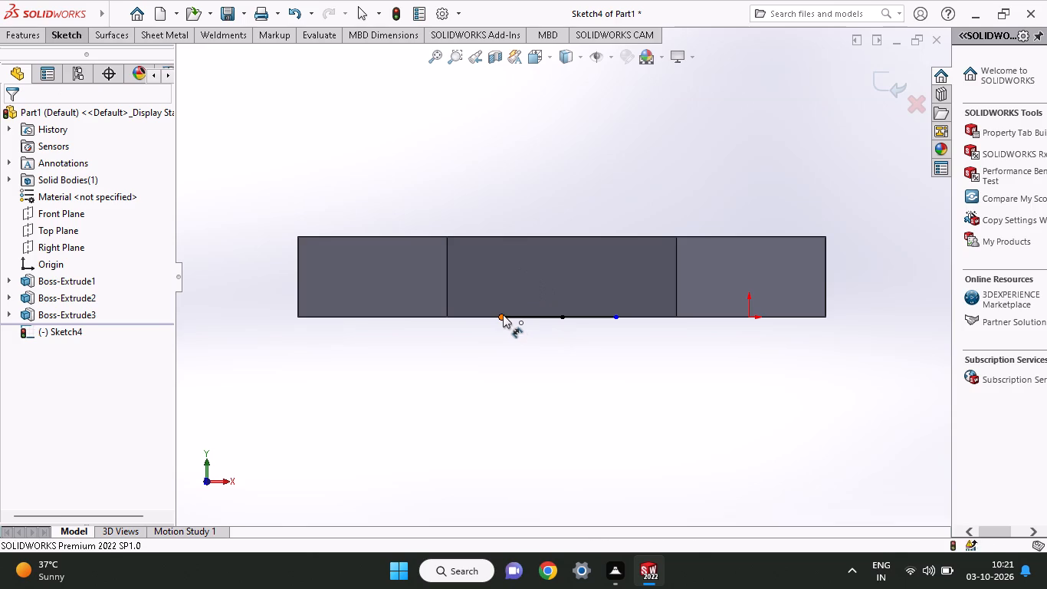
pyautogui.click(566, 320)
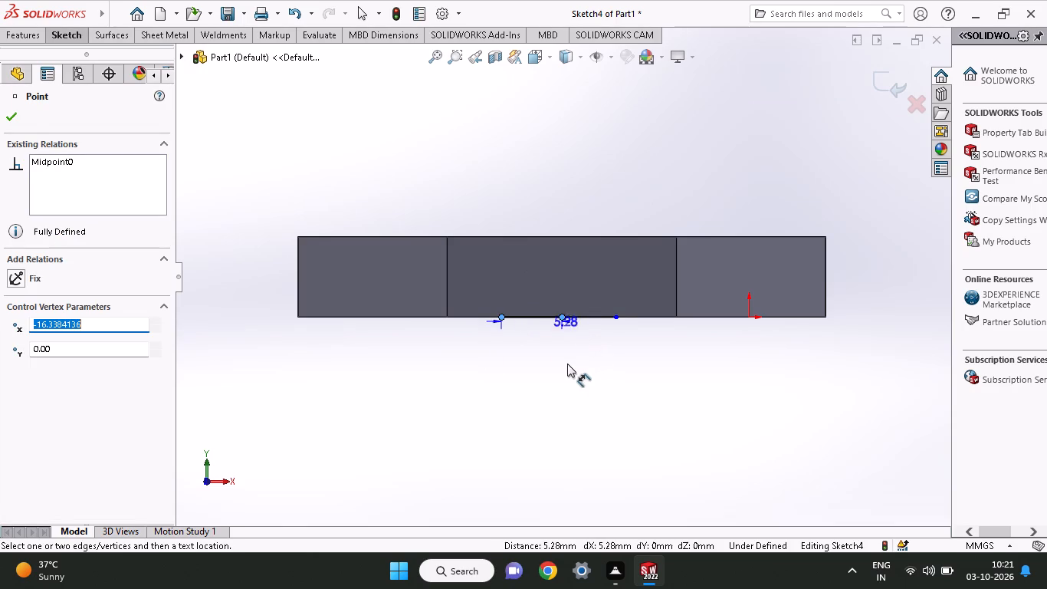
pyautogui.click(568, 372)
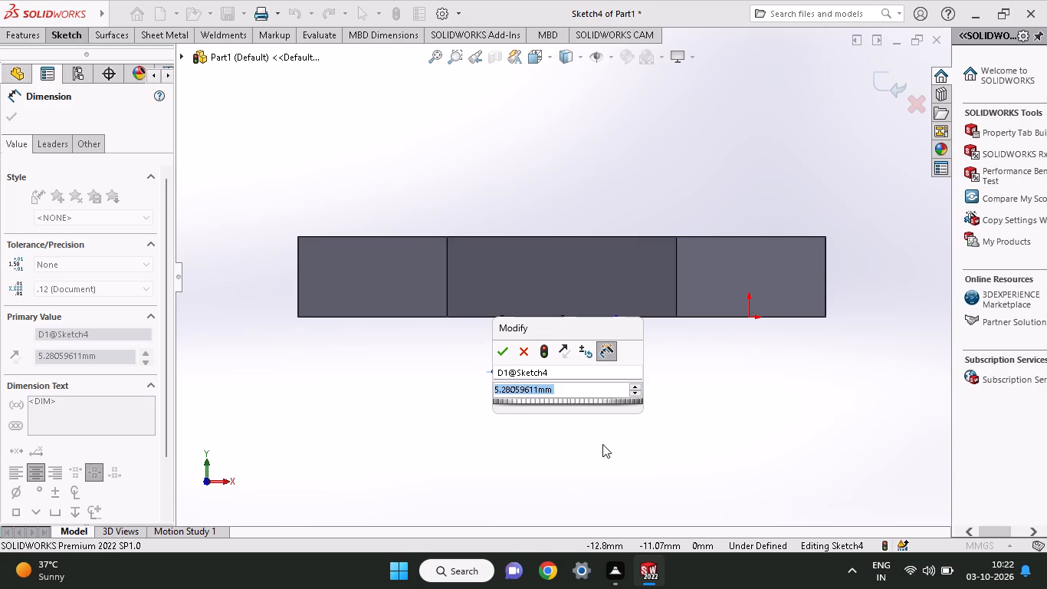
pyautogui.write('13')
pyautogui.press('/')
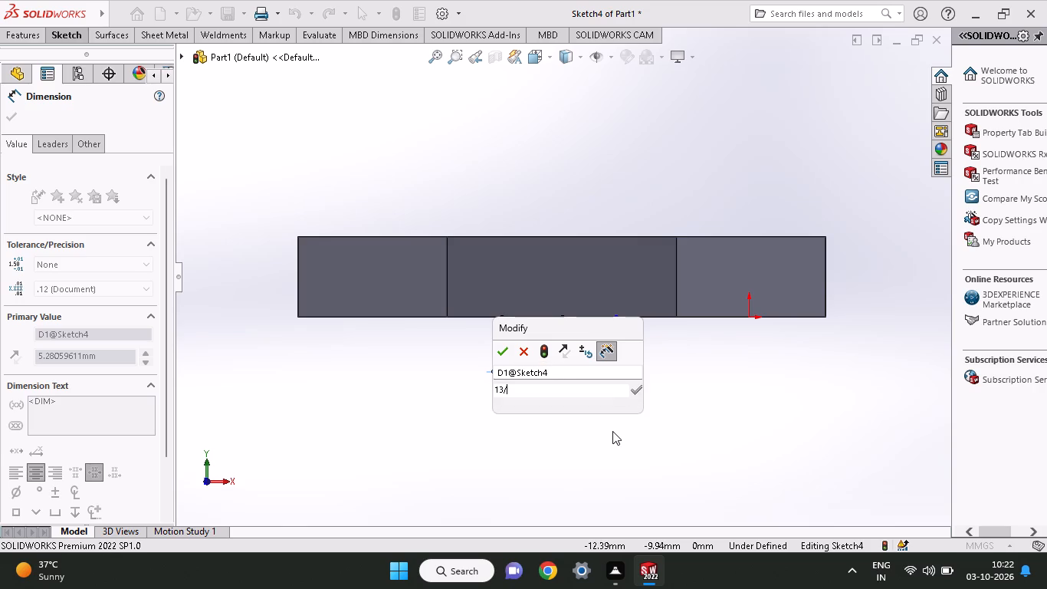
pyautogui.press('2')
pyautogui.press('Return')
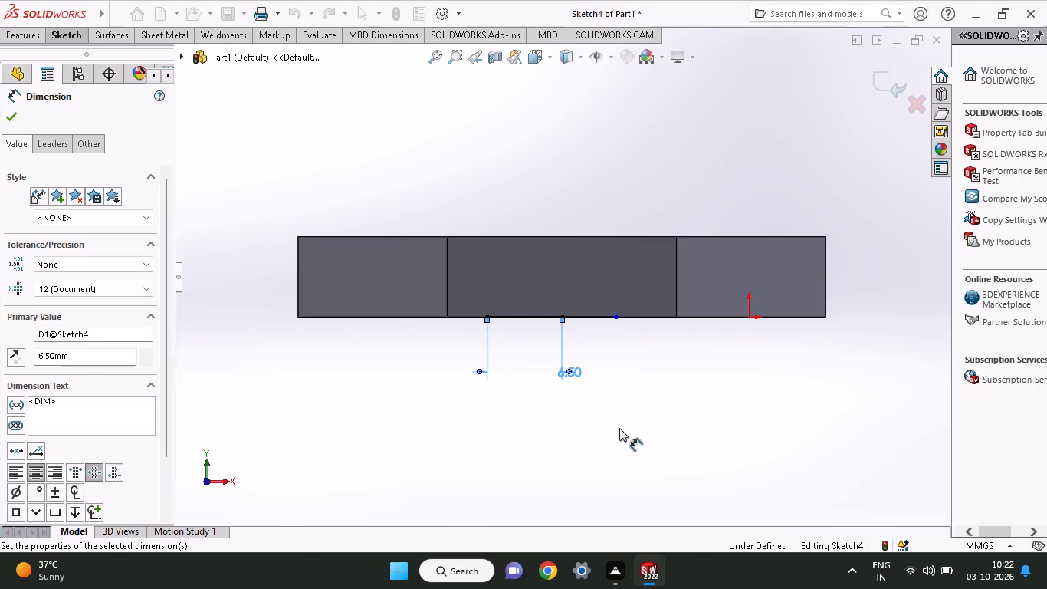
# Dimension the distance from the lower edge's midpoint to the line's right endpoint and set it to 6.50 mm.
pyautogui.click(561, 315)
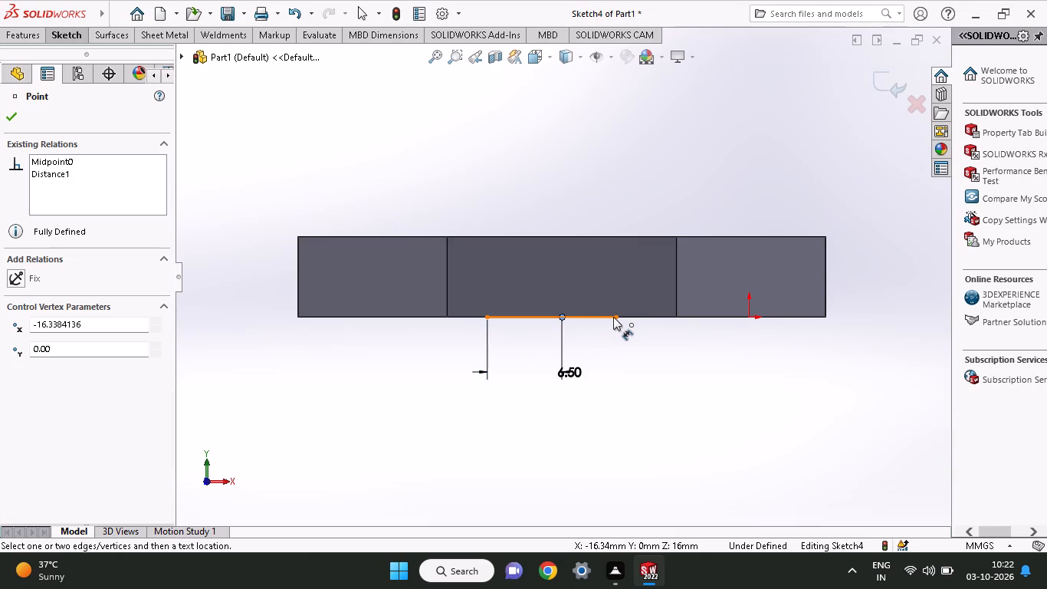
pyautogui.click(613, 317)
pyautogui.click(609, 398)
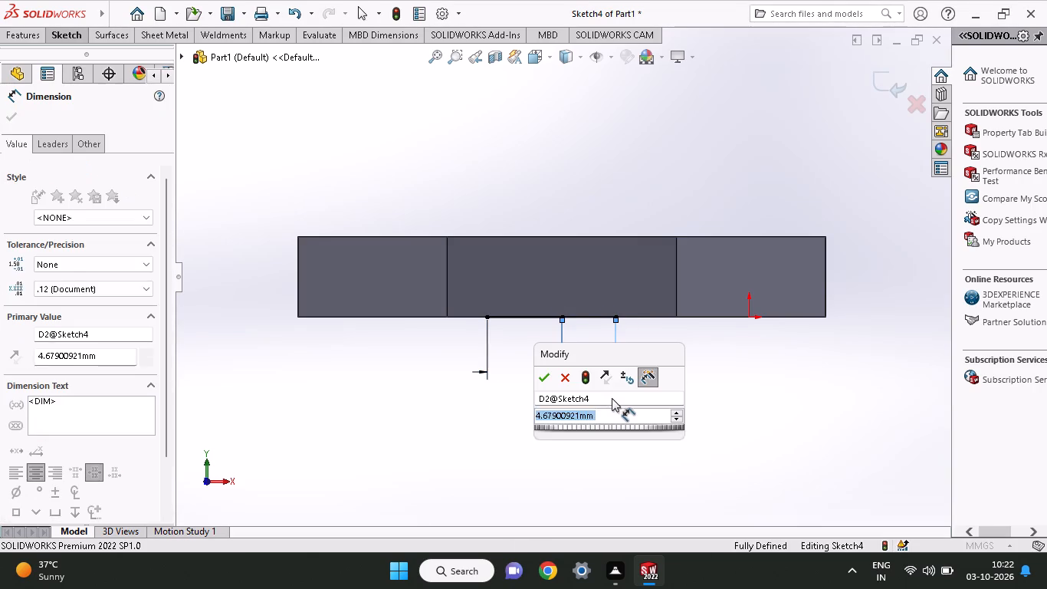
pyautogui.write('6.50')
pyautogui.press('Return')
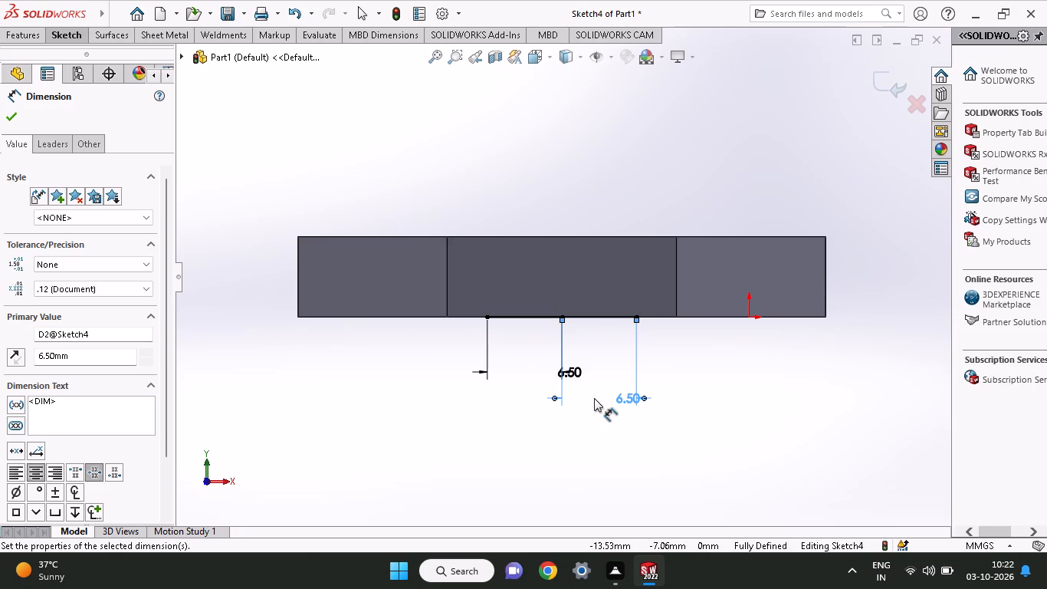
# Sketch a vertical line upward from the base line's left endpoint, extending past the block's upper edge.
pyautogui.click(60, 32)
pyautogui.click(107, 61)
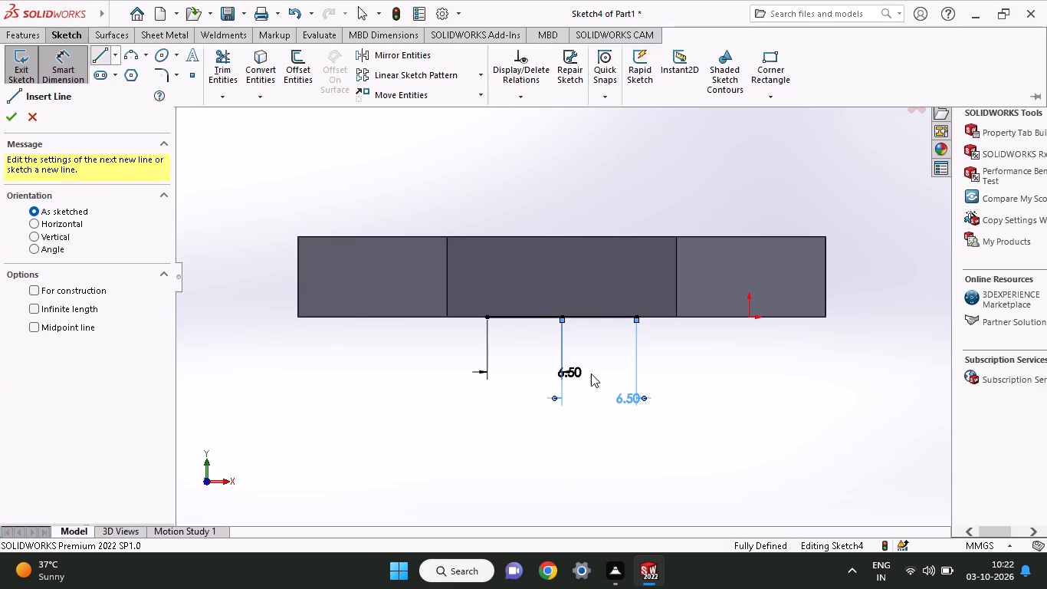
pyautogui.click(487, 316)
pyautogui.click(491, 178)
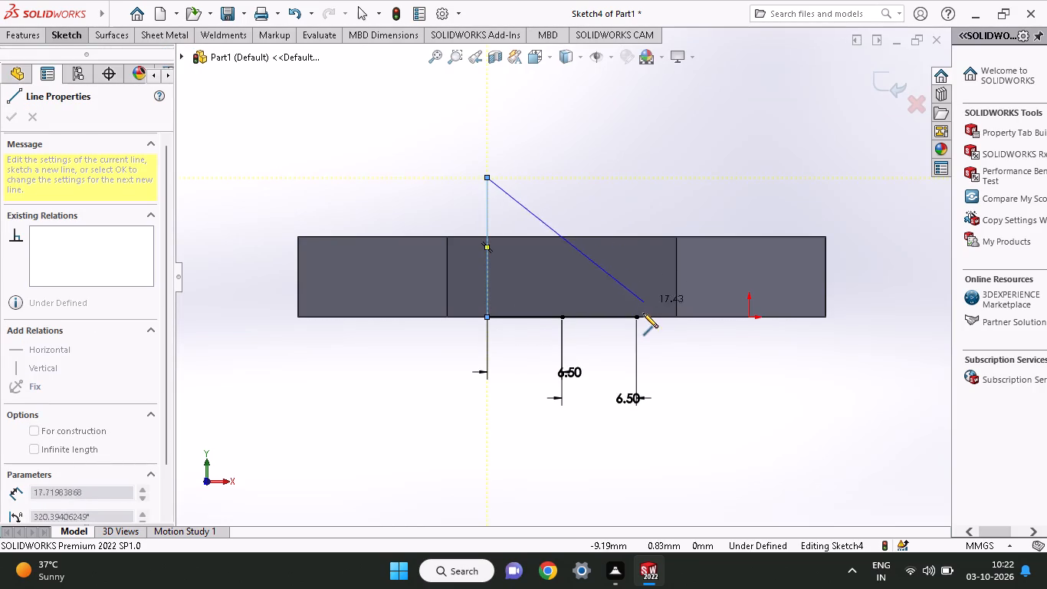
pyautogui.rightClick(609, 101)
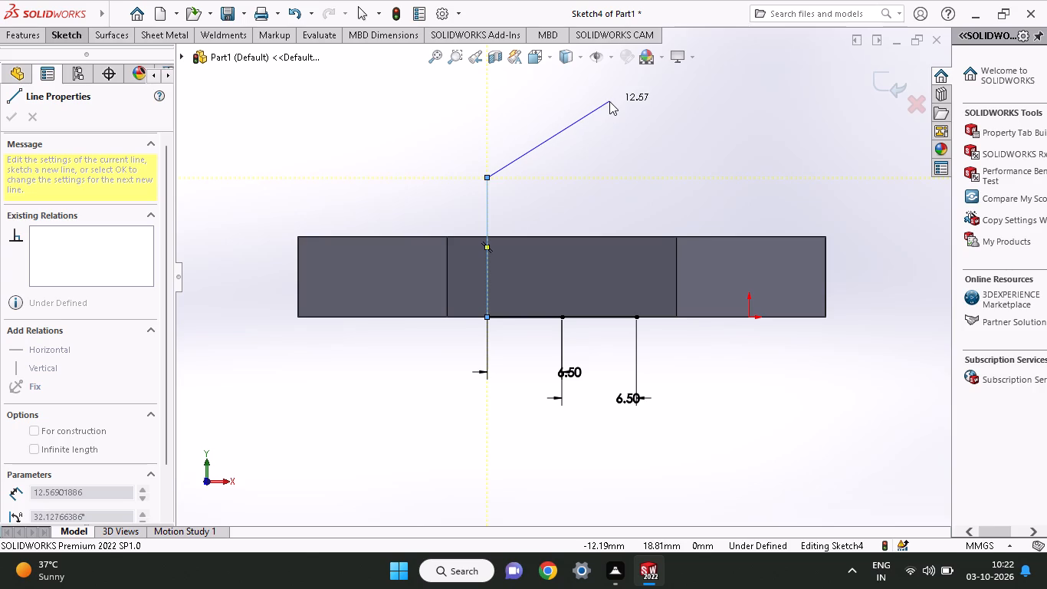
pyautogui.click(648, 114)
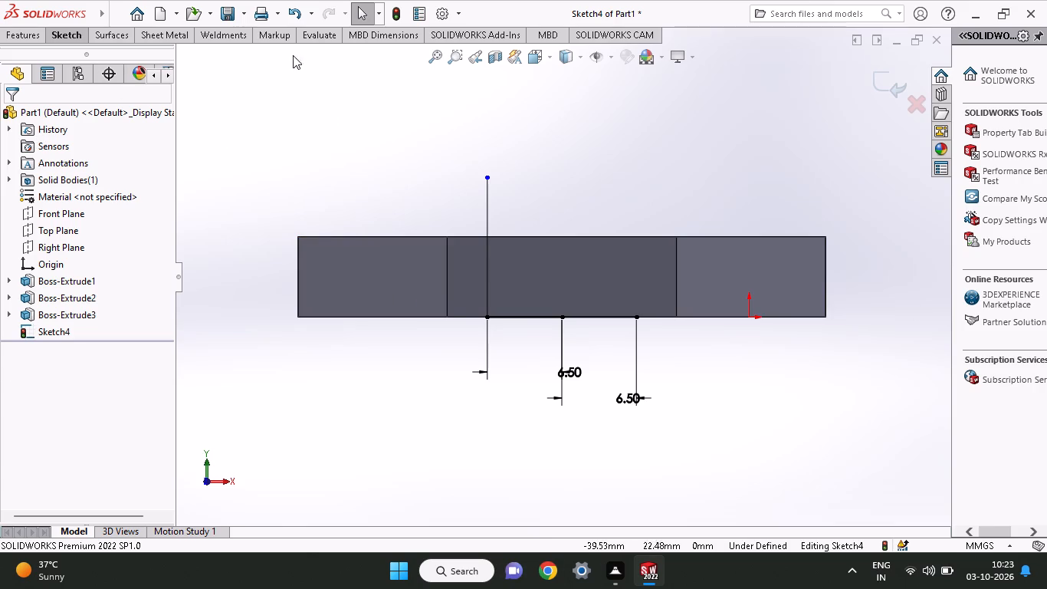
# Sketch a vertical line upward from the base line's right endpoint, ending level with the top of the left vertical line.
pyautogui.click(69, 38)
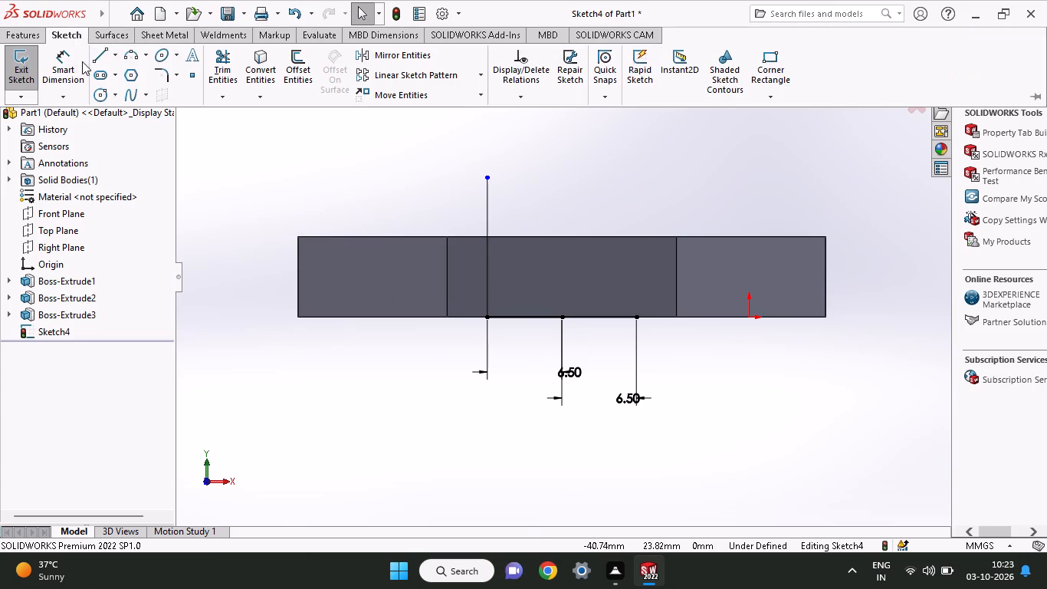
pyautogui.click(92, 55)
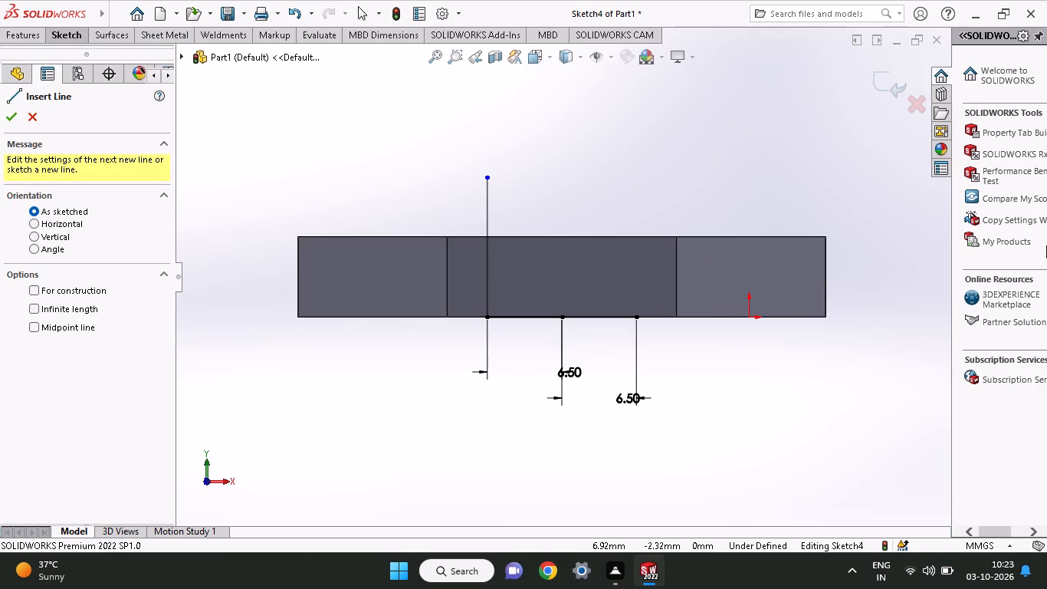
pyautogui.click(635, 319)
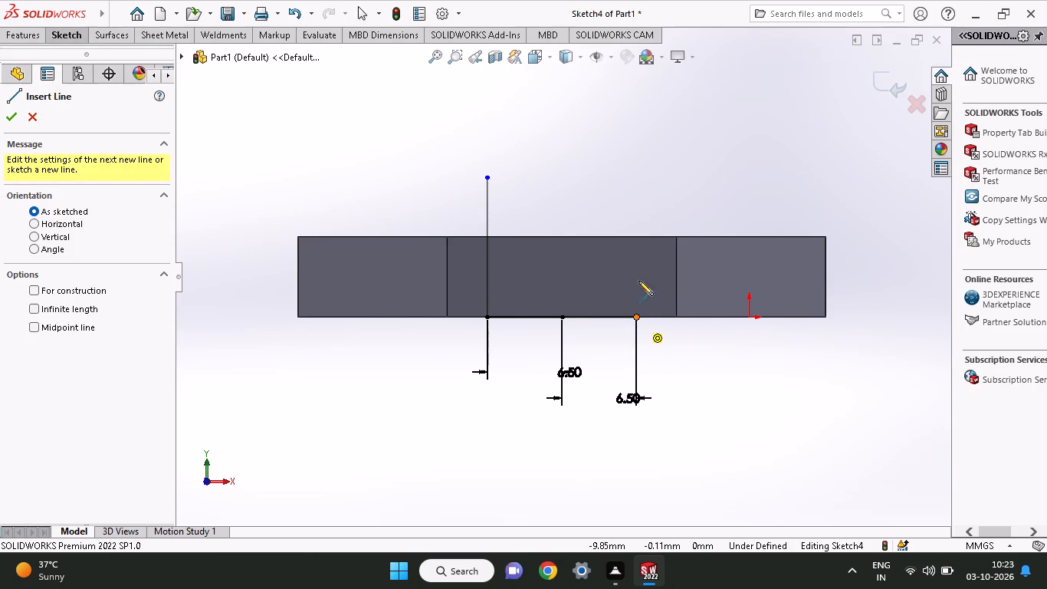
pyautogui.click(633, 176)
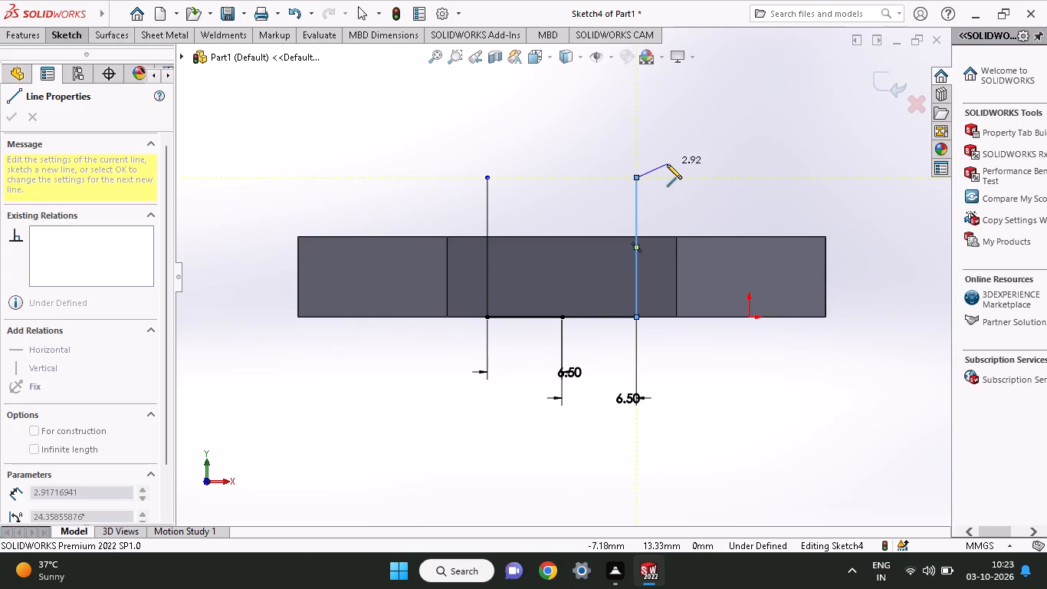
pyautogui.rightClick(667, 164)
pyautogui.click(689, 179)
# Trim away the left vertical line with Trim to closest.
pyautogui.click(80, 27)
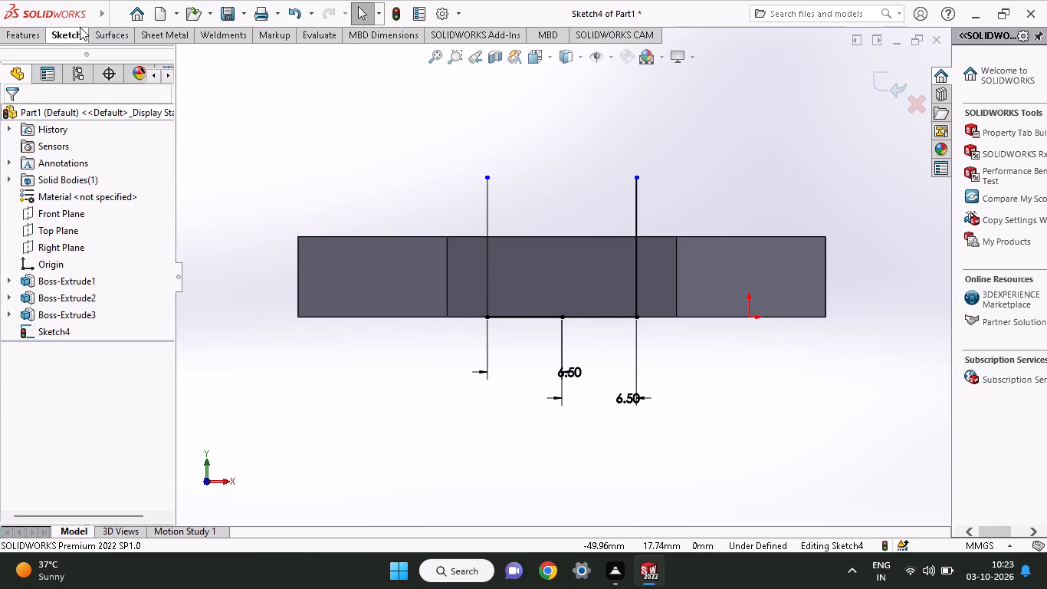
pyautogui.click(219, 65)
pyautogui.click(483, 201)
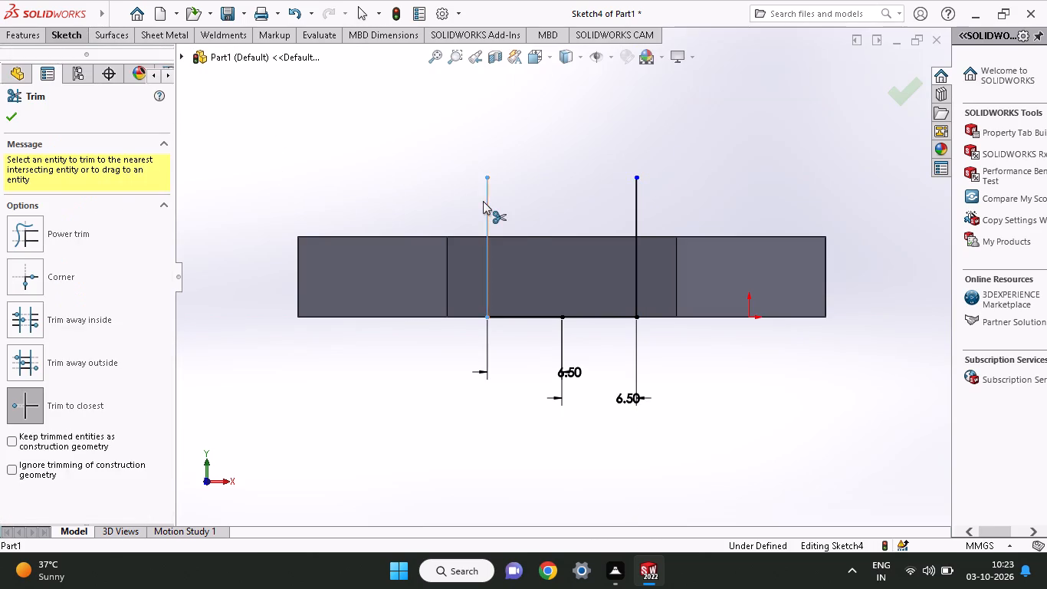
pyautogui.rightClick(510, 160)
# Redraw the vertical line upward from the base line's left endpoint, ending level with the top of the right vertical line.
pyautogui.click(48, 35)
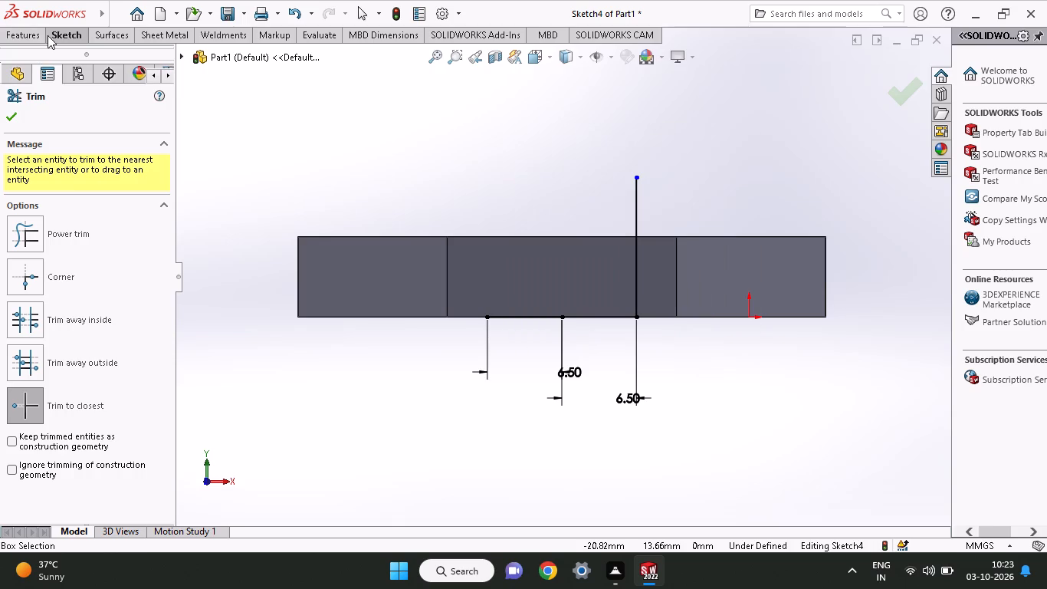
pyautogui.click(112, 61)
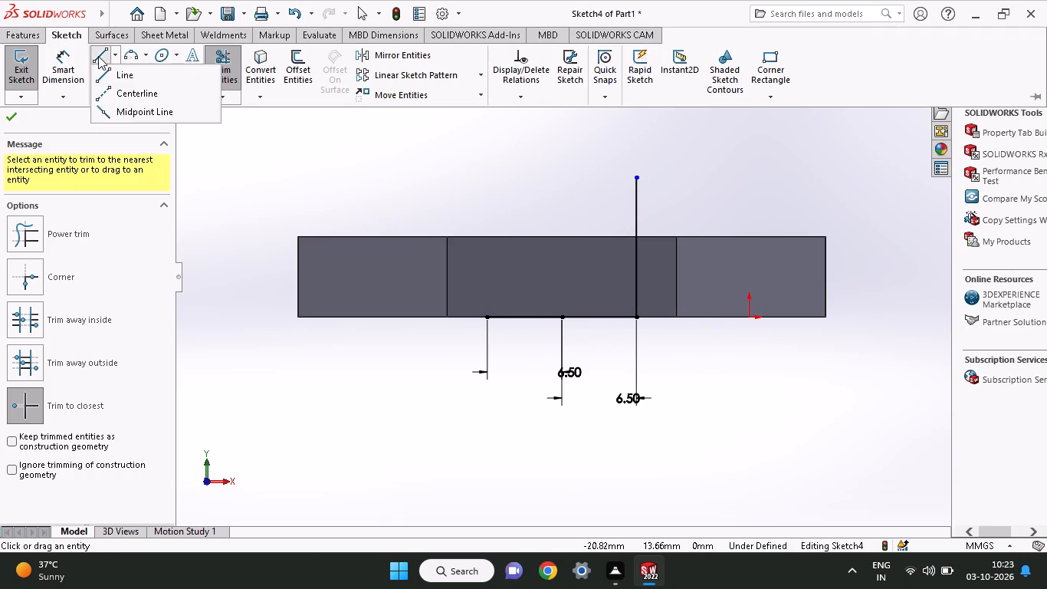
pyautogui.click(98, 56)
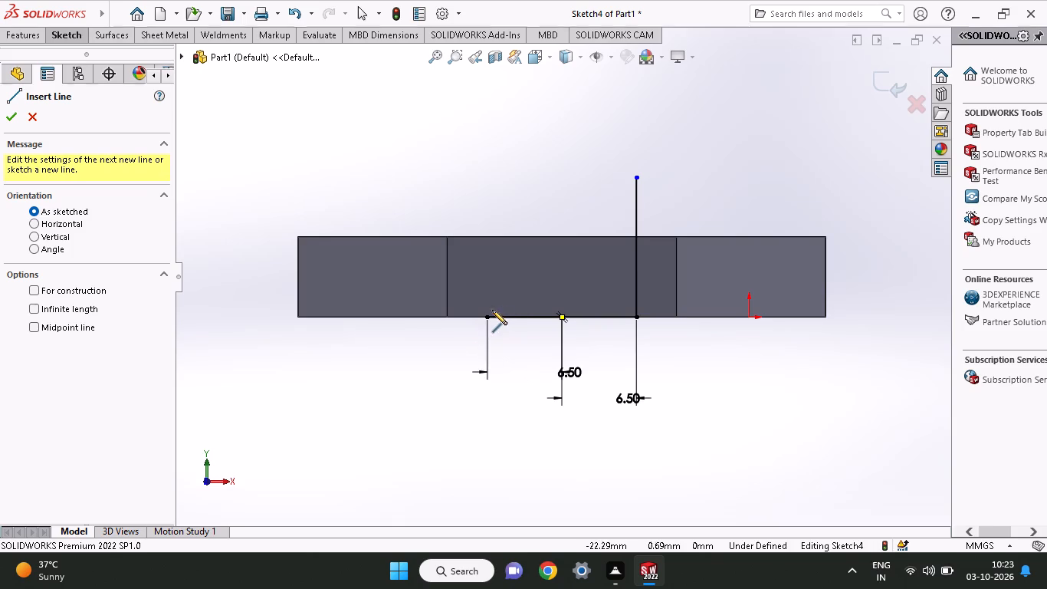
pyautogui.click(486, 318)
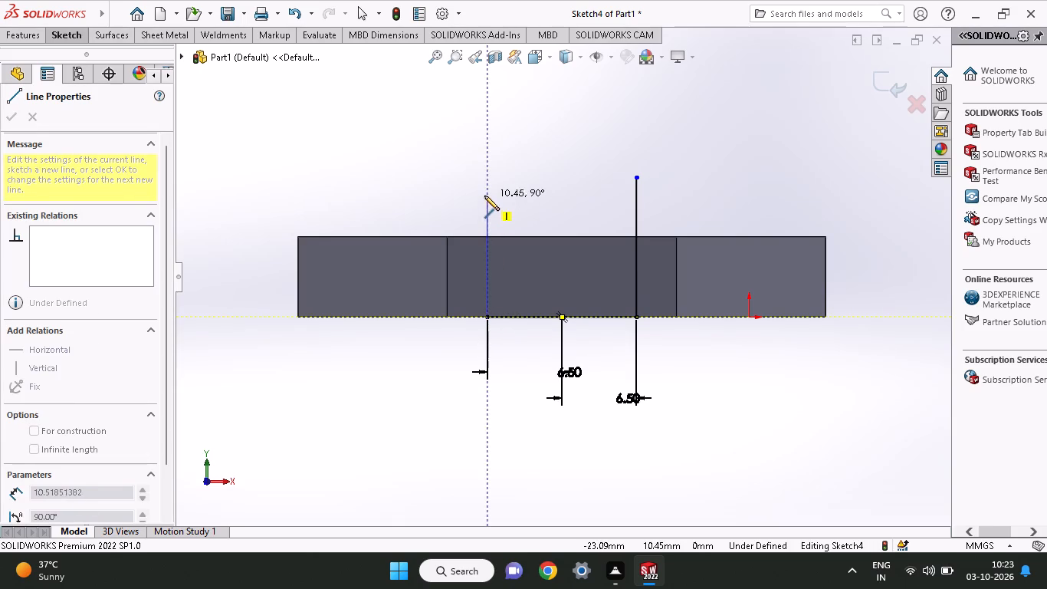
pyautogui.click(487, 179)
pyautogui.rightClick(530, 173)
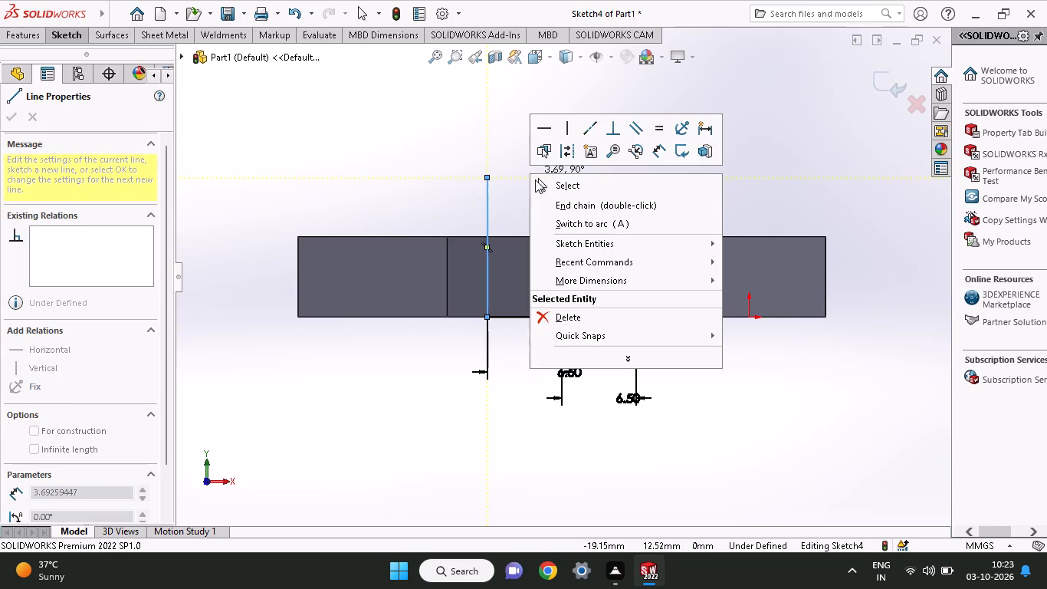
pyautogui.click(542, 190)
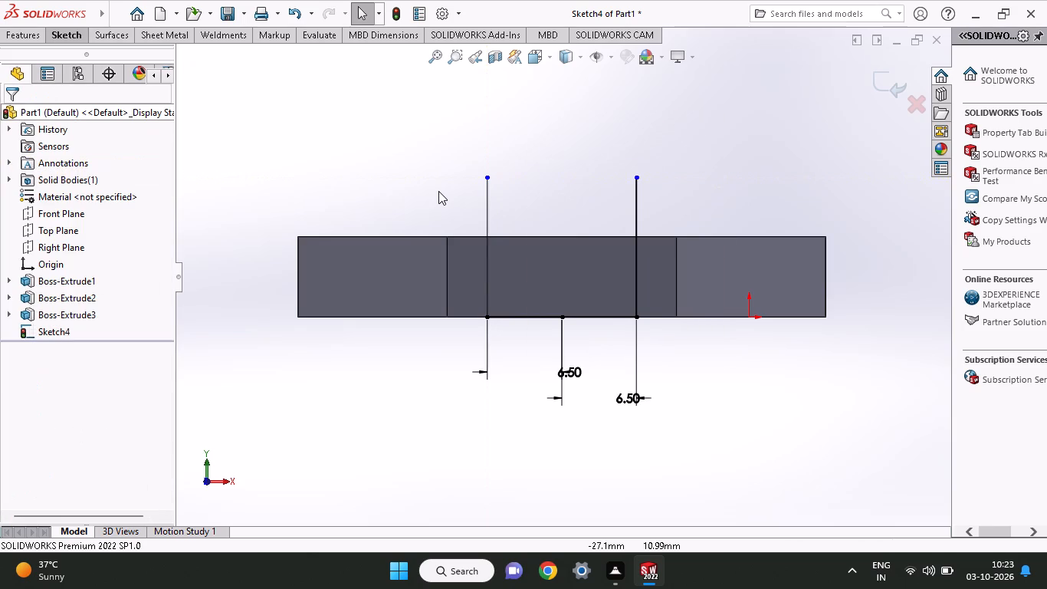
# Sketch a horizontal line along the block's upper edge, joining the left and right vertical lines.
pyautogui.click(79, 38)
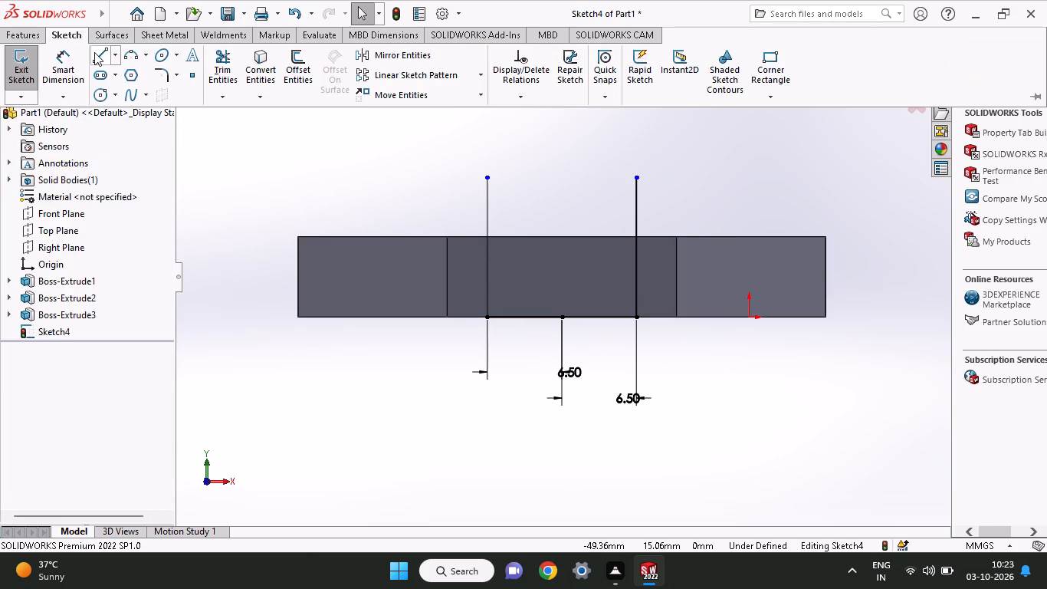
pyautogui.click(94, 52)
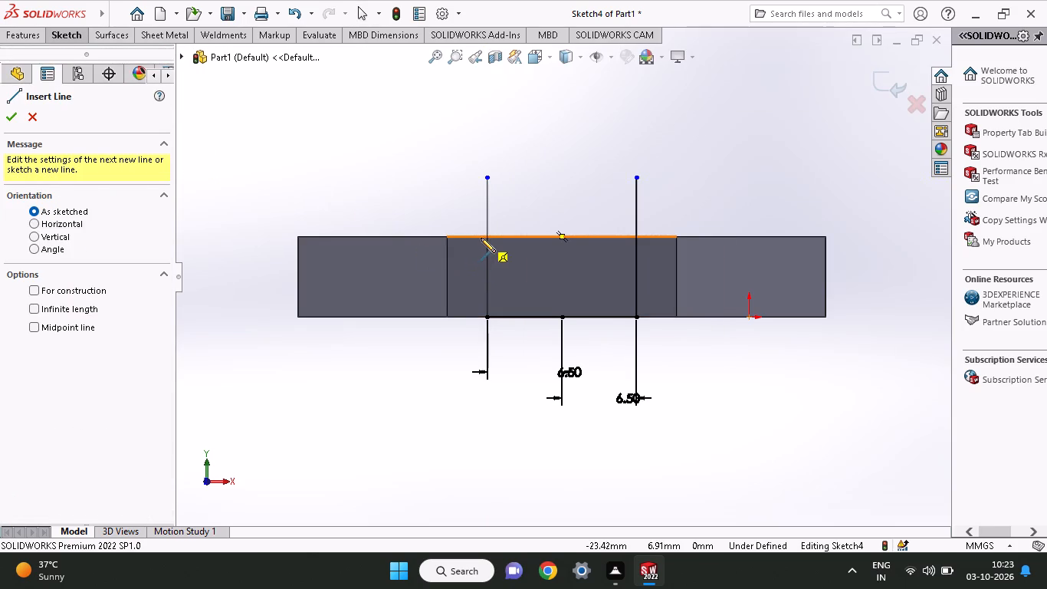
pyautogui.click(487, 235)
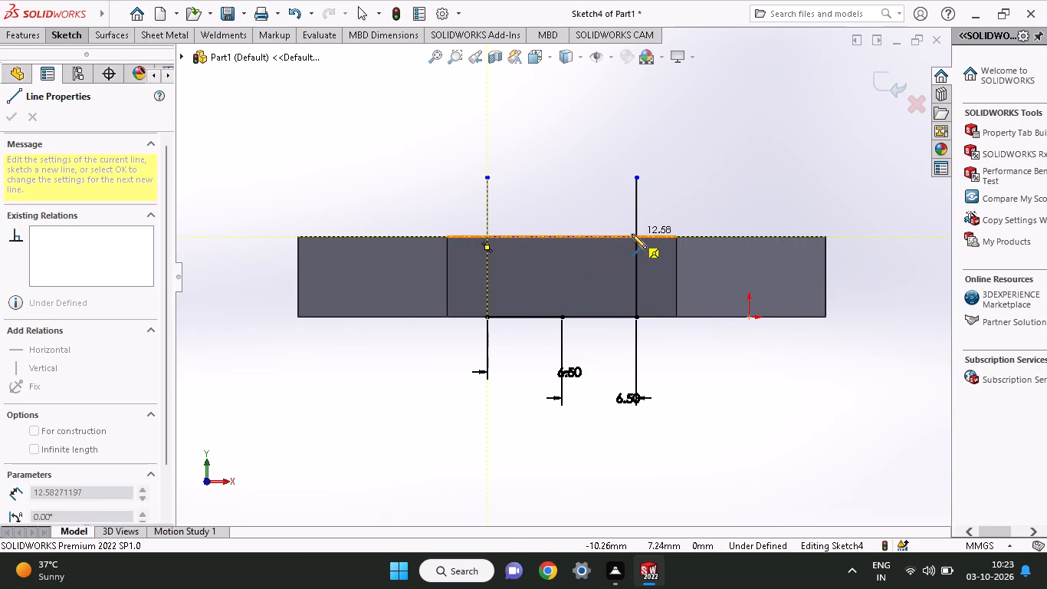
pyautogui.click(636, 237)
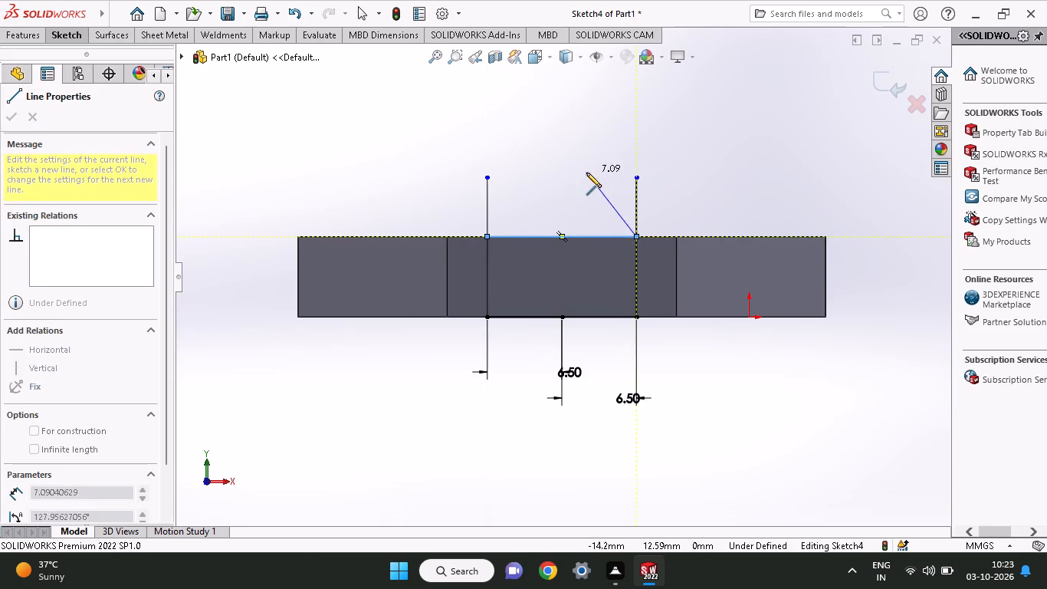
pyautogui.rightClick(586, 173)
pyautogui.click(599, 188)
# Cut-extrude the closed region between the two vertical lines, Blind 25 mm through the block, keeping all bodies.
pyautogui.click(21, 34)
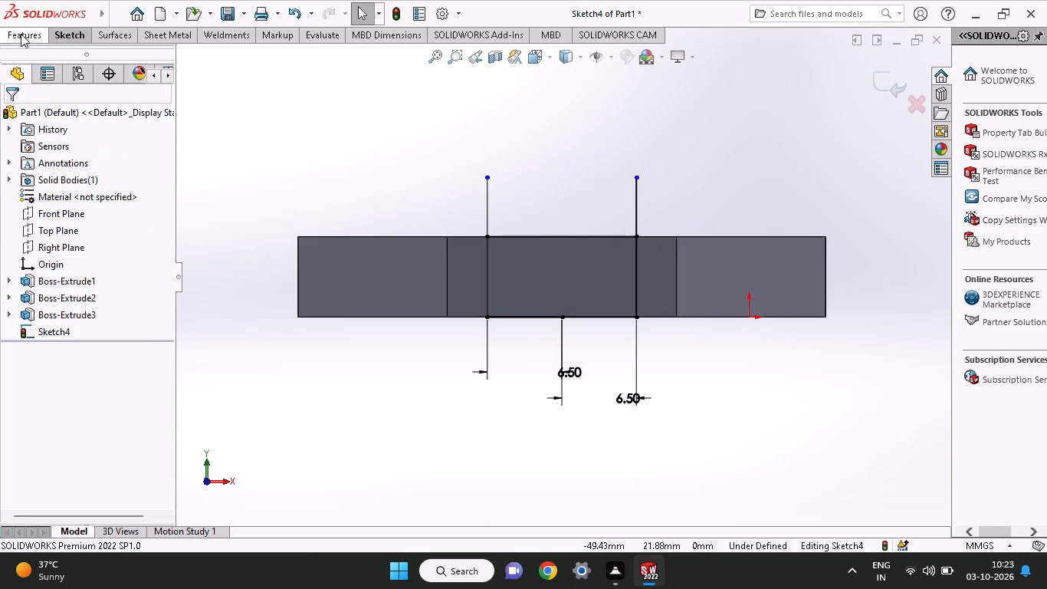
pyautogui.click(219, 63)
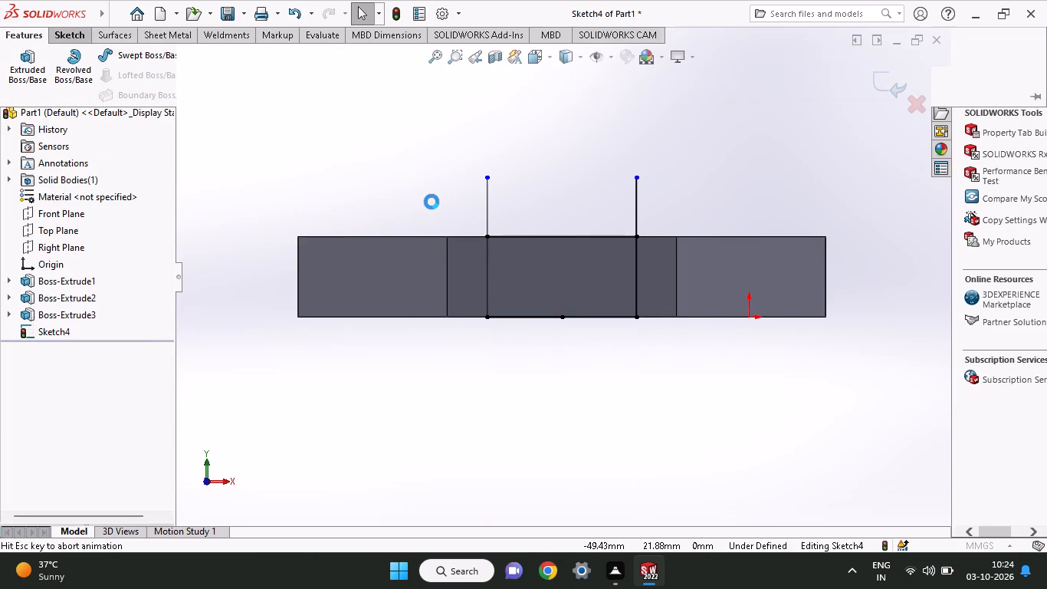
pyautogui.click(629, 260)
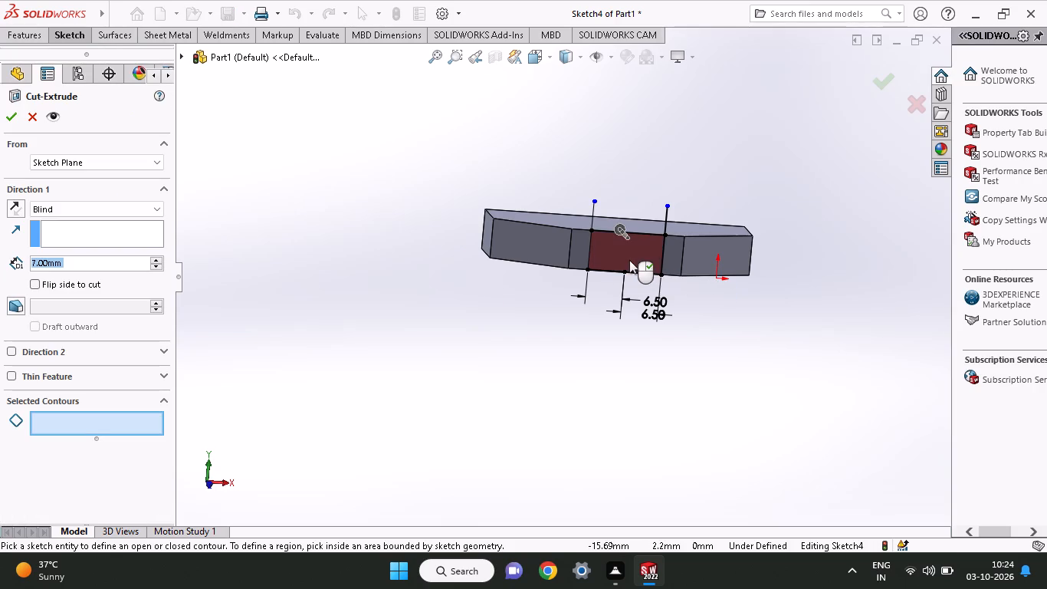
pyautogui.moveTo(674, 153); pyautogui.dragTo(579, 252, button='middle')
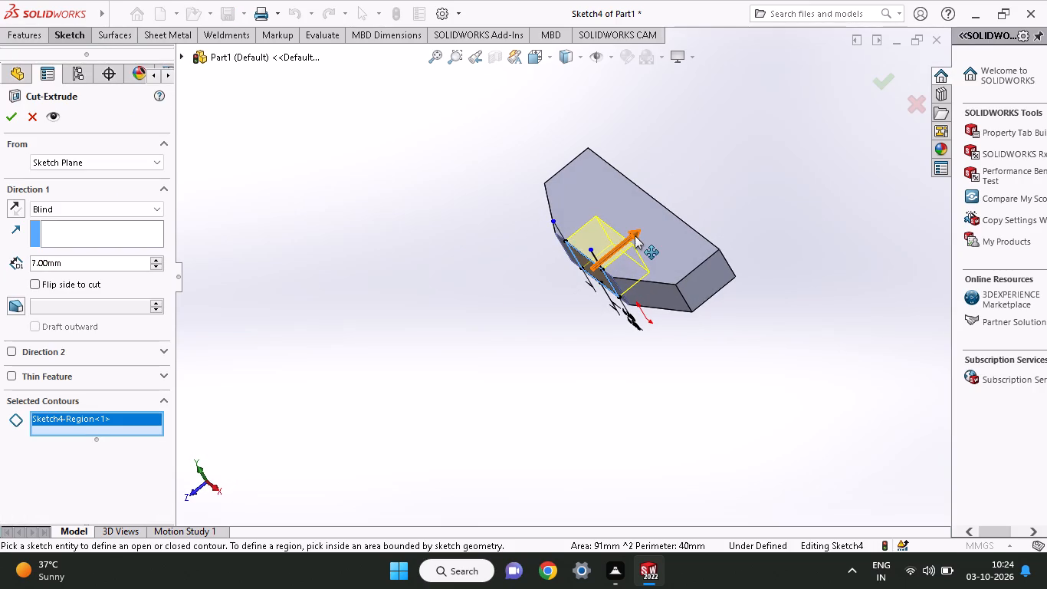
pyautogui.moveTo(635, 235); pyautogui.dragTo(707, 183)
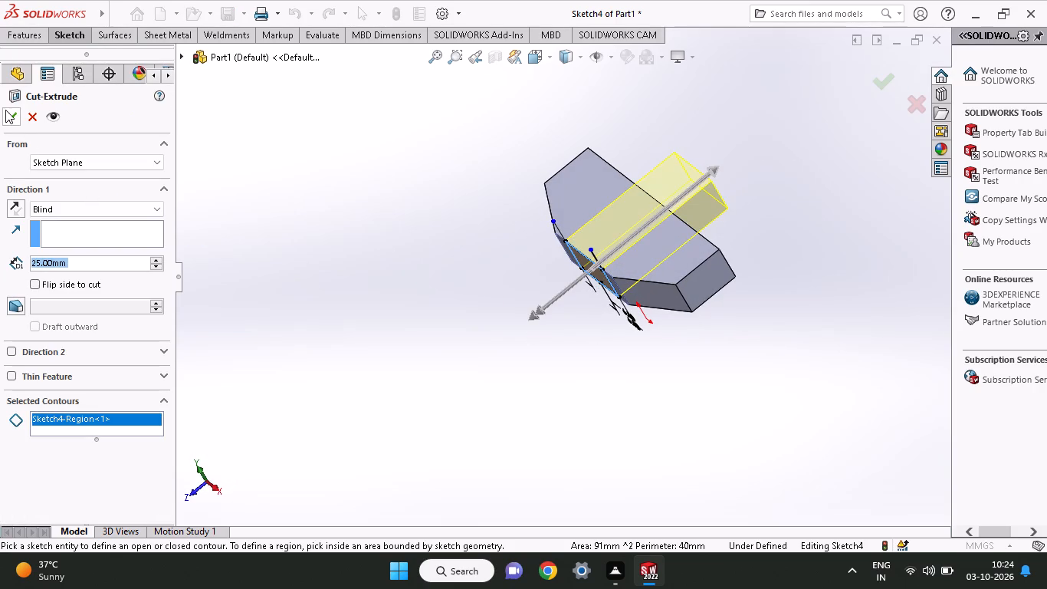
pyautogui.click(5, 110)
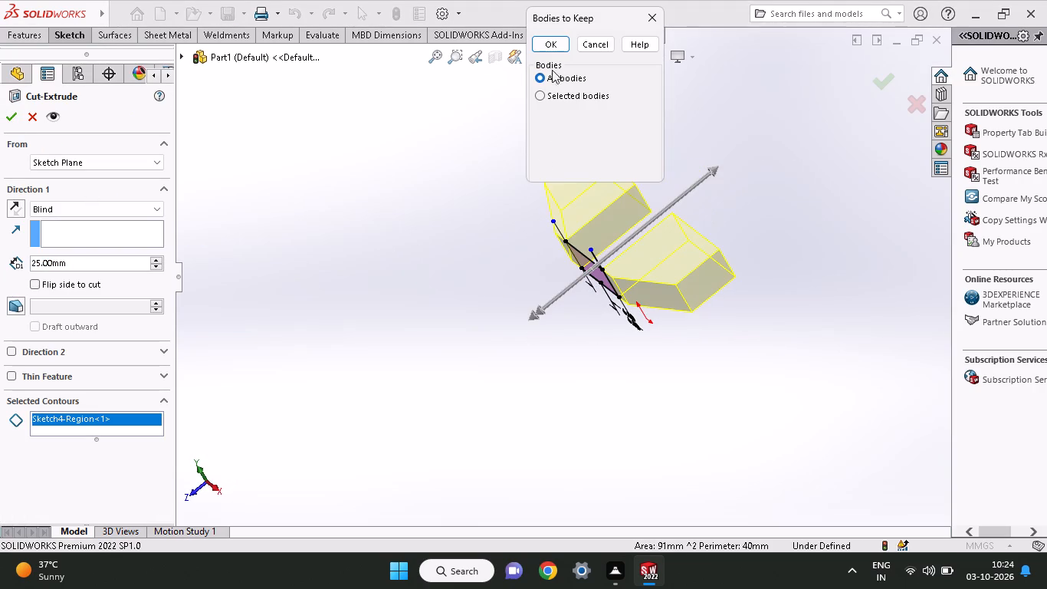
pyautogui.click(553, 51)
# Examine the cut through the middle section from several angles.
pyautogui.moveTo(481, 305); pyautogui.dragTo(501, 285, button='middle')
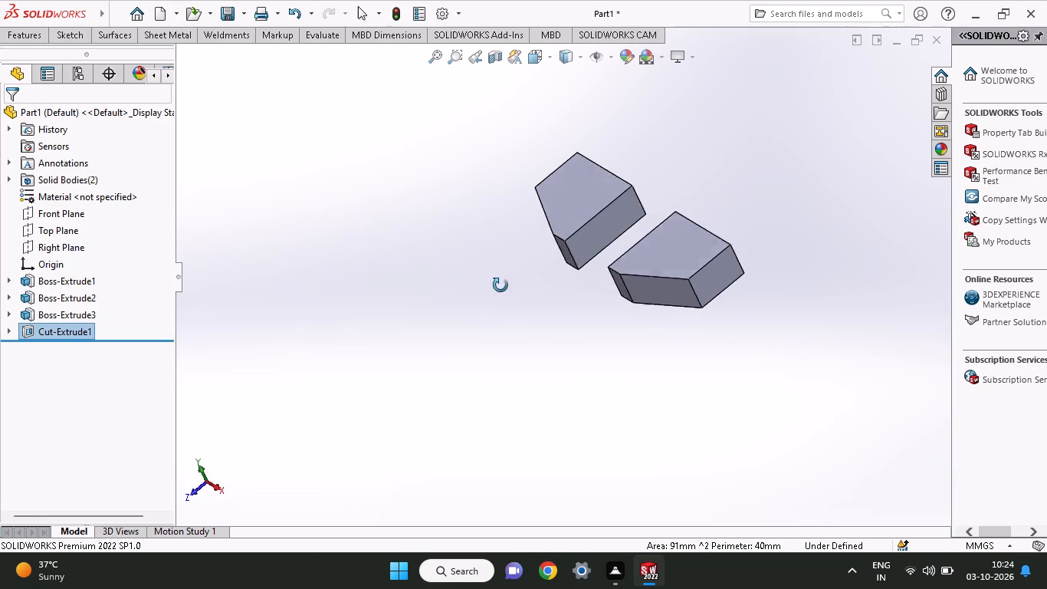
pyautogui.moveTo(501, 285); pyautogui.dragTo(551, 222, button='middle')
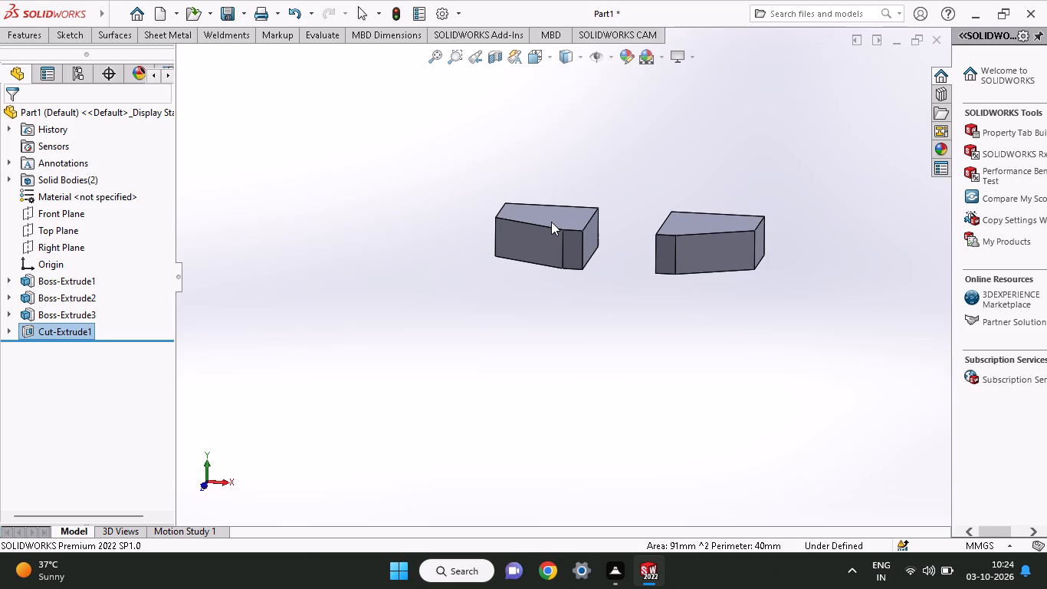
pyautogui.moveTo(625, 272); pyautogui.dragTo(630, 225, button='middle')
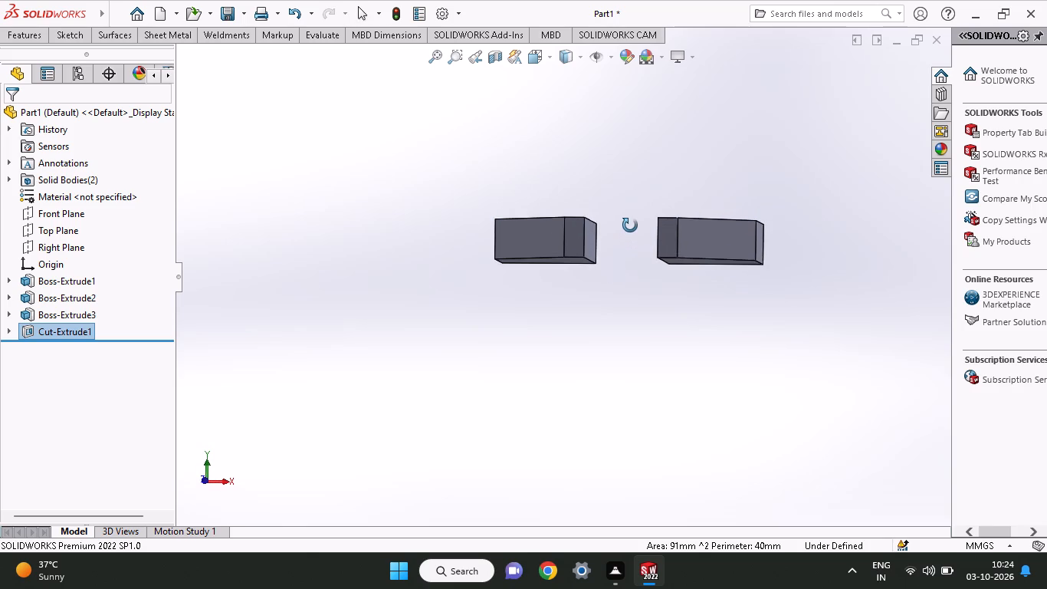
pyautogui.moveTo(630, 225); pyautogui.dragTo(632, 225, button='middle')
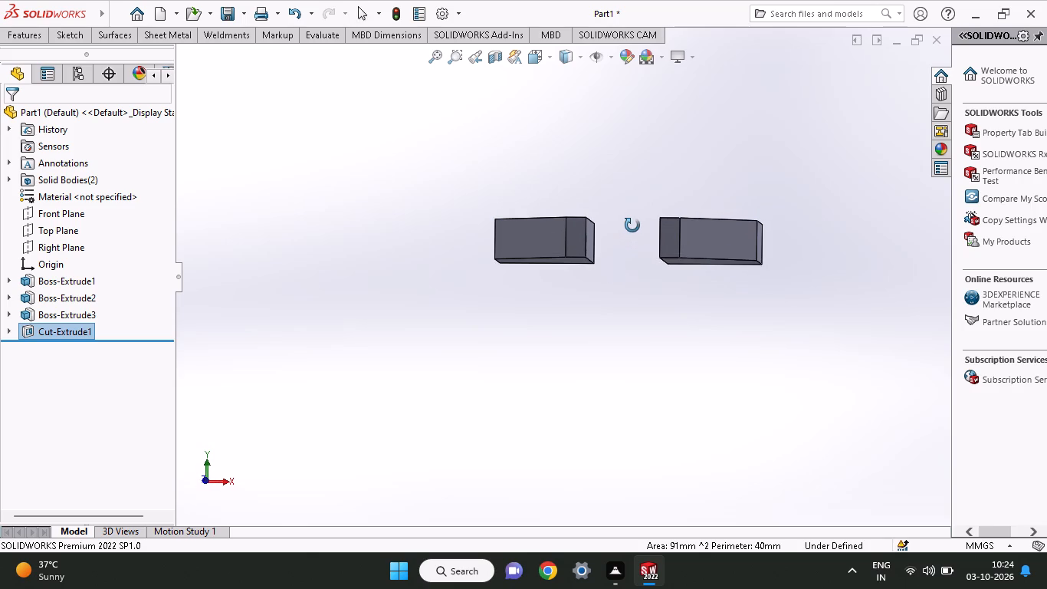
pyautogui.moveTo(632, 225); pyautogui.dragTo(891, 253, button='middle')
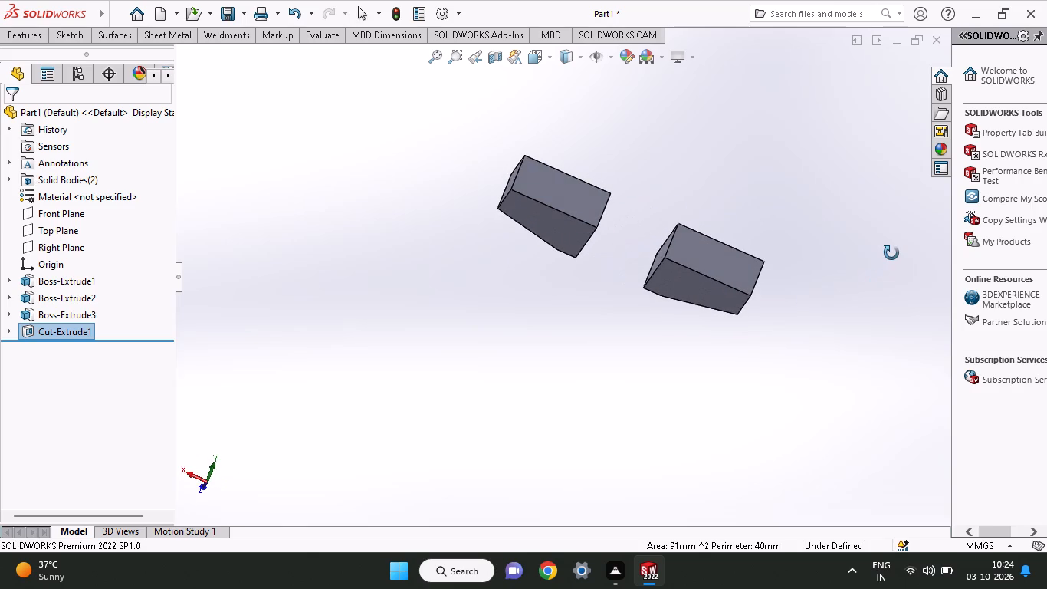
pyautogui.moveTo(891, 253); pyautogui.dragTo(712, 297, button='middle')
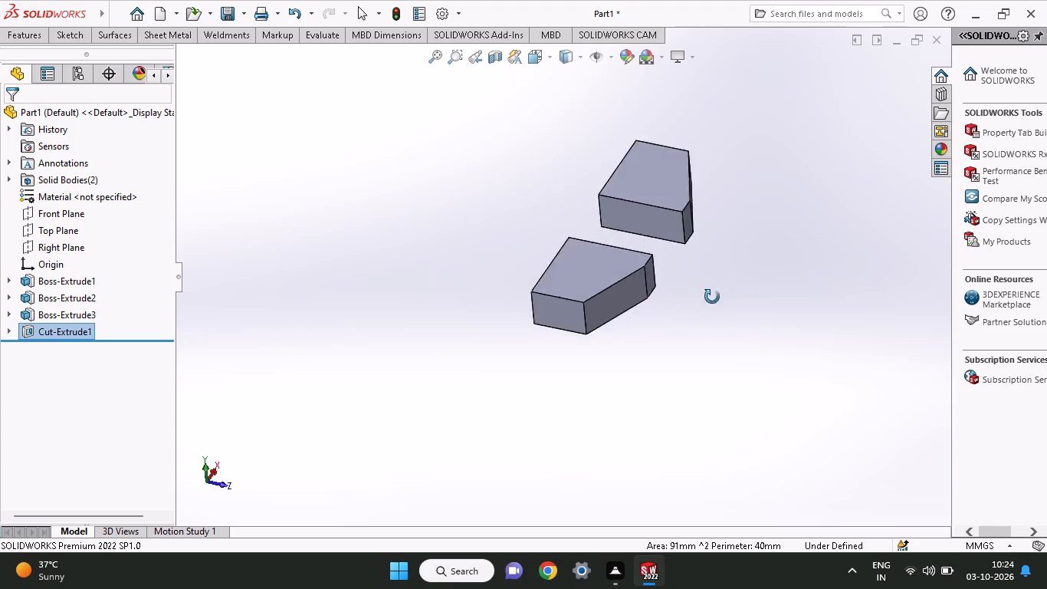
pyautogui.moveTo(712, 297); pyautogui.dragTo(643, 298, button='middle')
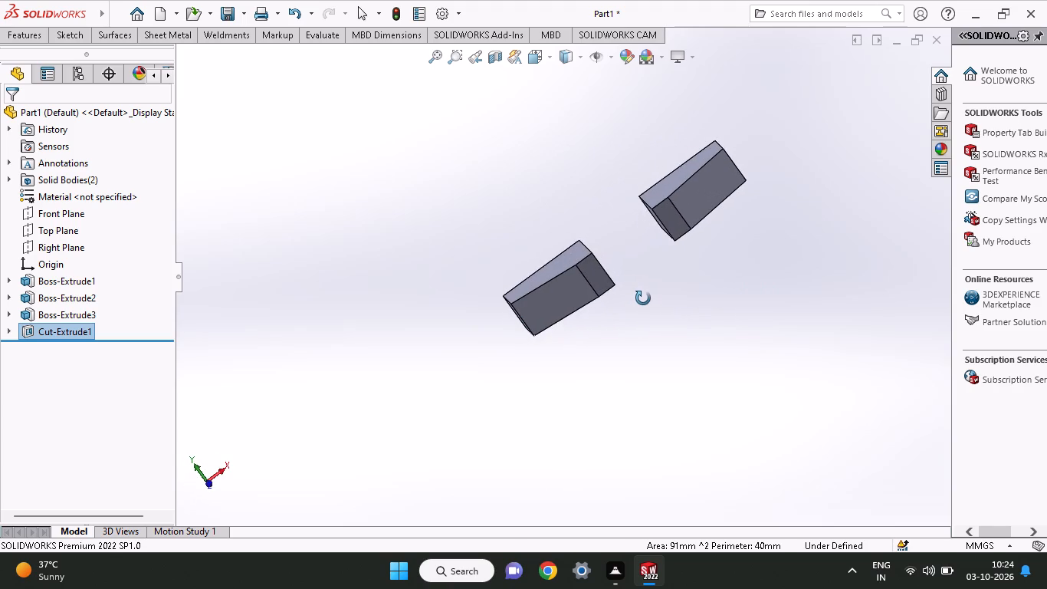
pyautogui.moveTo(643, 298); pyautogui.dragTo(585, 309, button='middle')
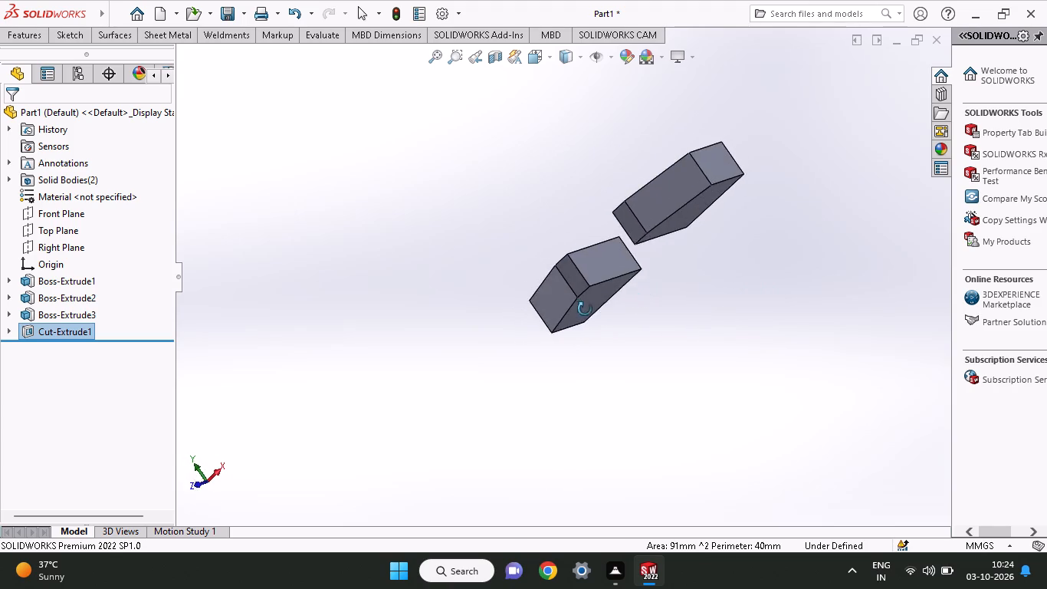
pyautogui.moveTo(585, 309); pyautogui.dragTo(592, 291, button='middle')
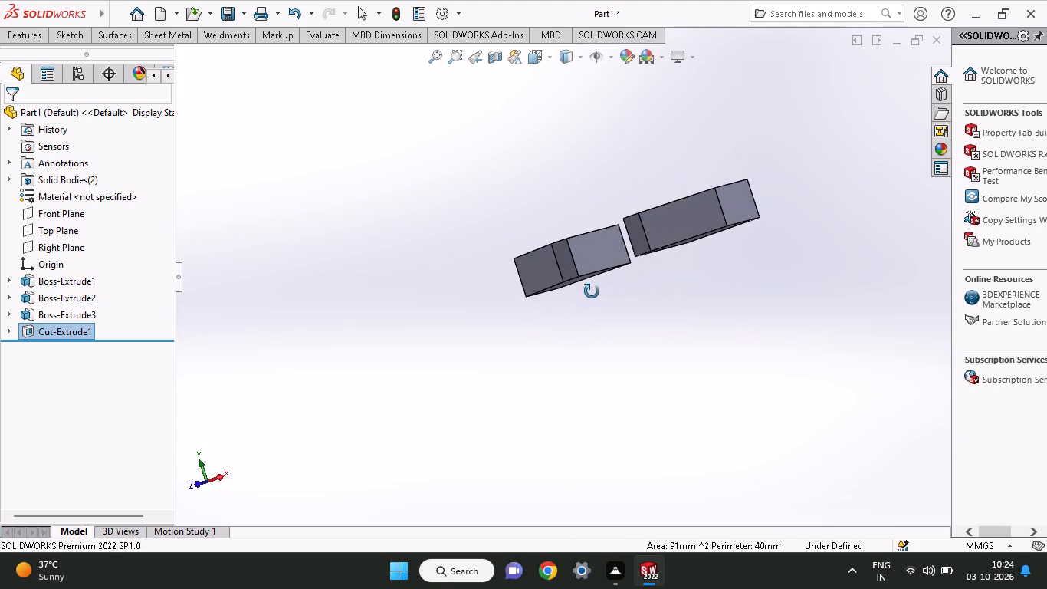
pyautogui.moveTo(592, 291); pyautogui.dragTo(590, 293, button='middle')
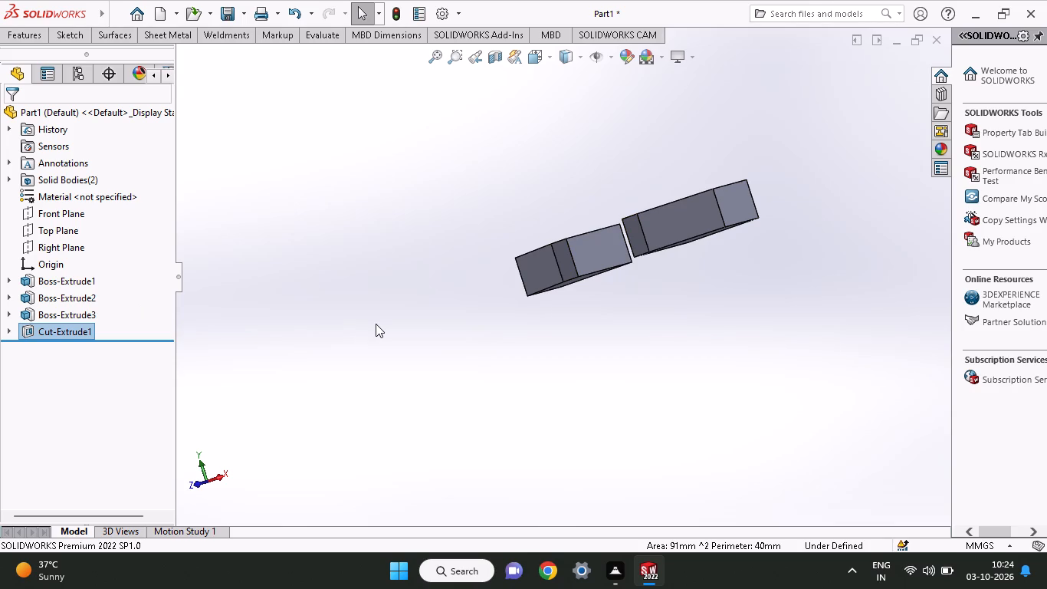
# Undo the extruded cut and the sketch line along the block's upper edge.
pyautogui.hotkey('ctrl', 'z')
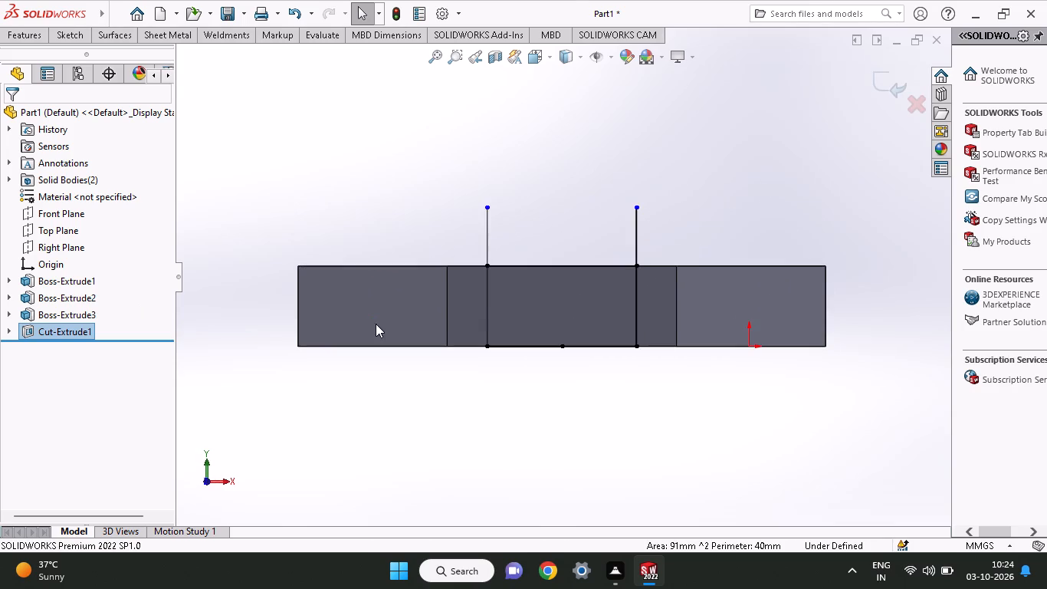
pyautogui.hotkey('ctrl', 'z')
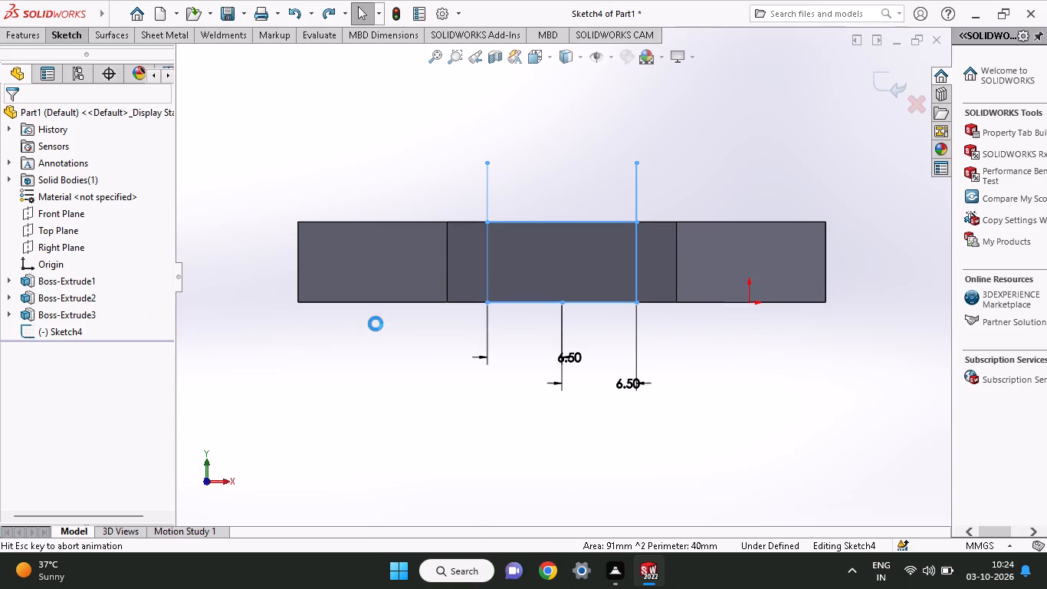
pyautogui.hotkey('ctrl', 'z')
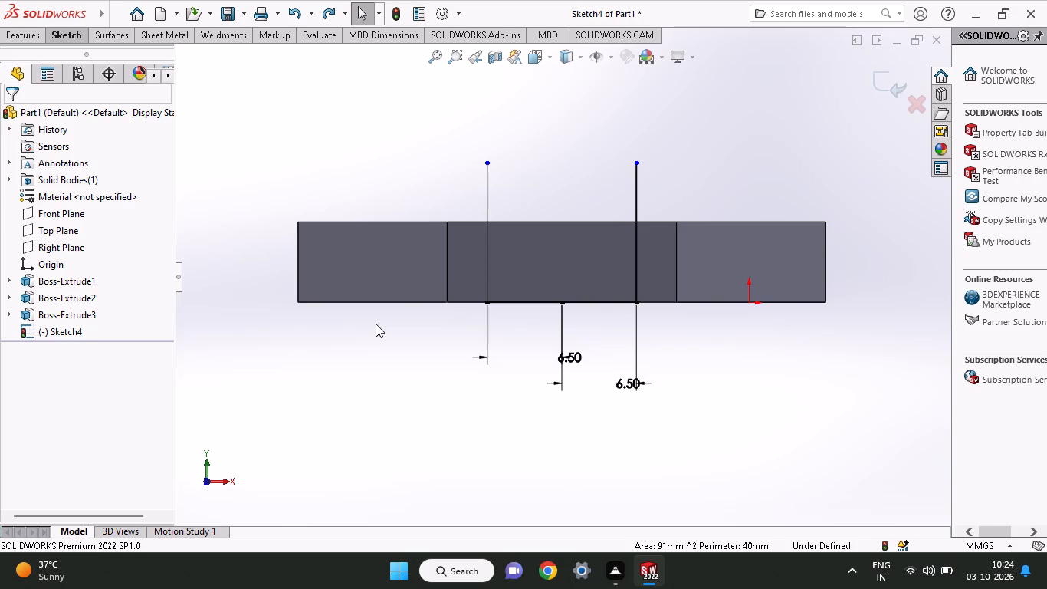
# Undo the 6.50 mm dimensions and lines of the sketch on the middle section's front face, and the sketch itself.
pyautogui.hotkey('ctrl', 'z')
pyautogui.hotkey('ctrl', 'z')
pyautogui.hotkey('ctrl', 'z')
pyautogui.hotkey('ctrl', 'z')
pyautogui.hotkey('ctrl', 'z')
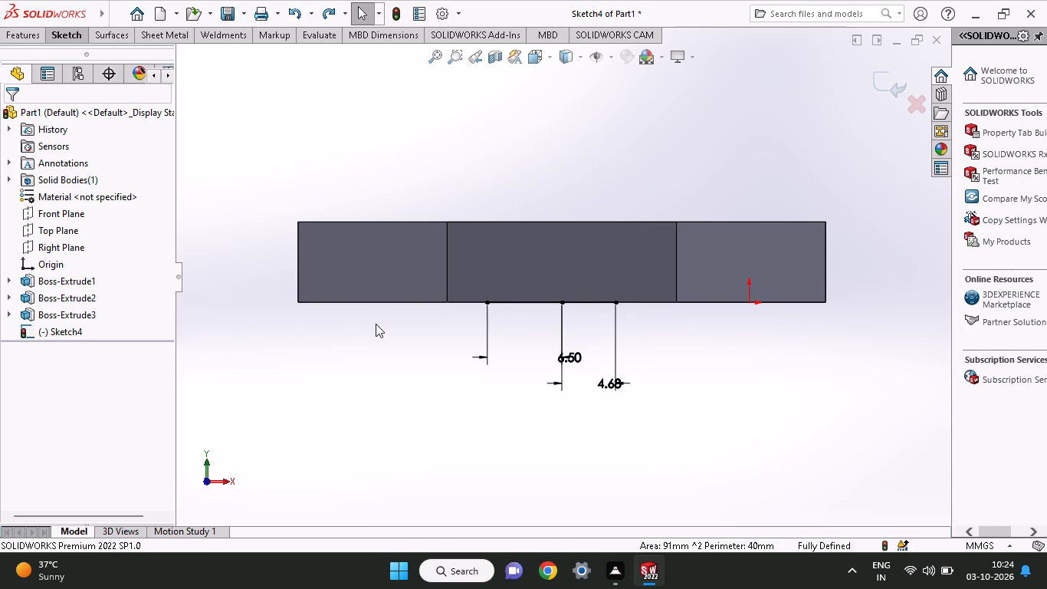
pyautogui.hotkey('ctrl', 'z')
pyautogui.hotkey('ctrl', 'z')
pyautogui.hotkey('ctrl', 'z')
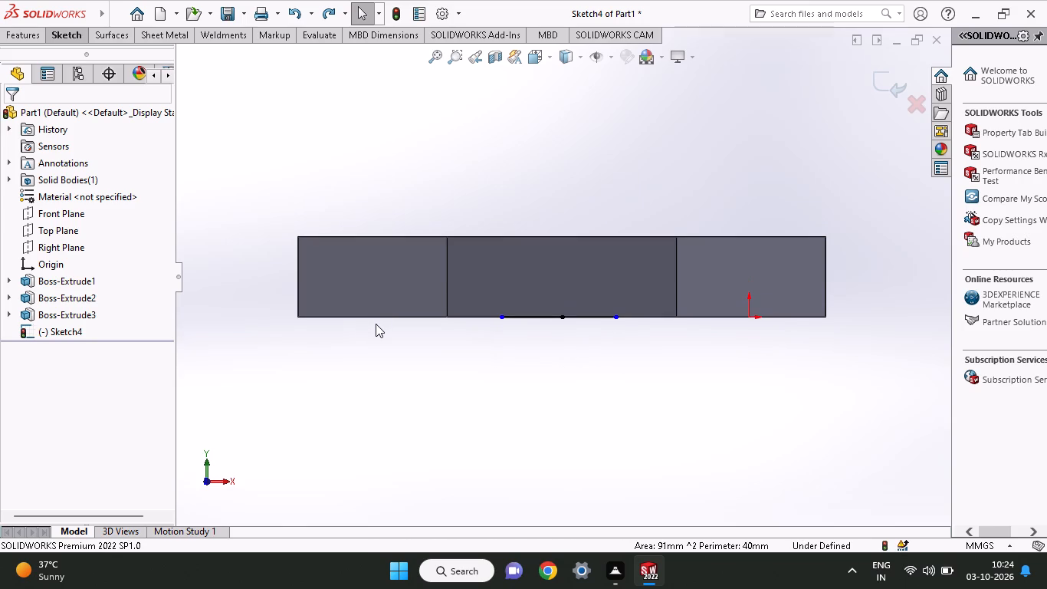
pyautogui.hotkey('ctrl', 'z')
pyautogui.hotkey('ctrl', 'z')
pyautogui.hotkey('ctrl', 'z')
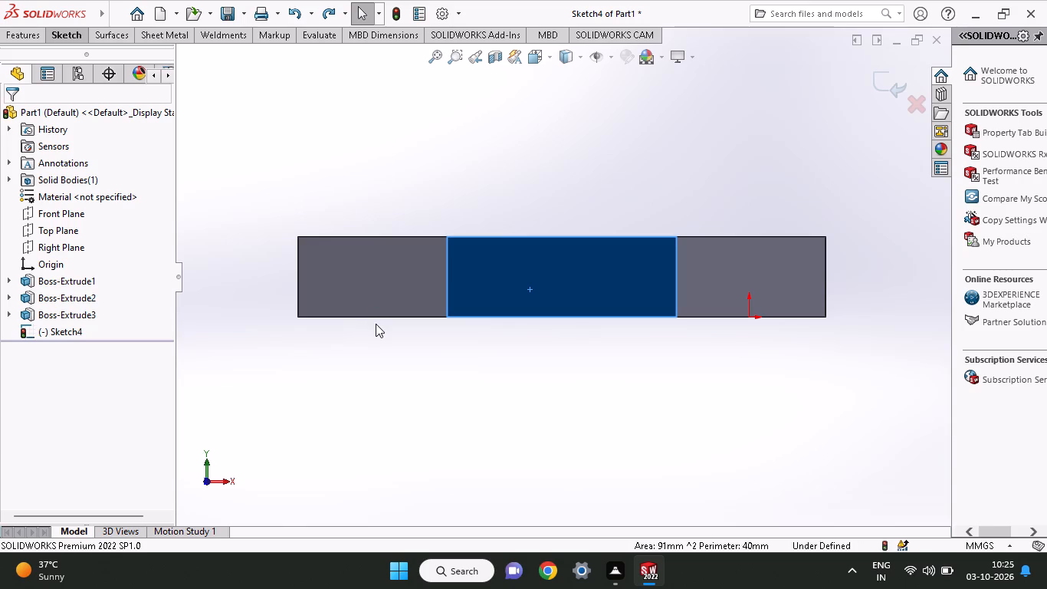
pyautogui.hotkey('ctrl', 'z')
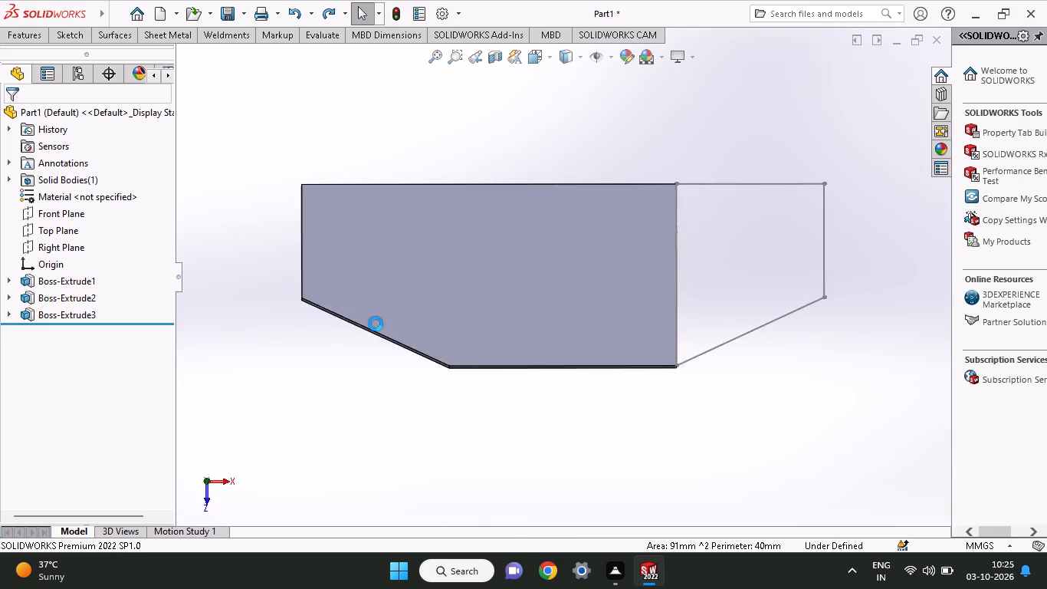
# Undo the extrusion of the right tapered end together with its 13 mm by 10 mm sketch.
pyautogui.hotkey('ctrl', 'z')
pyautogui.hotkey('ctrl', 'z')
pyautogui.hotkey('ctrl', 'z')
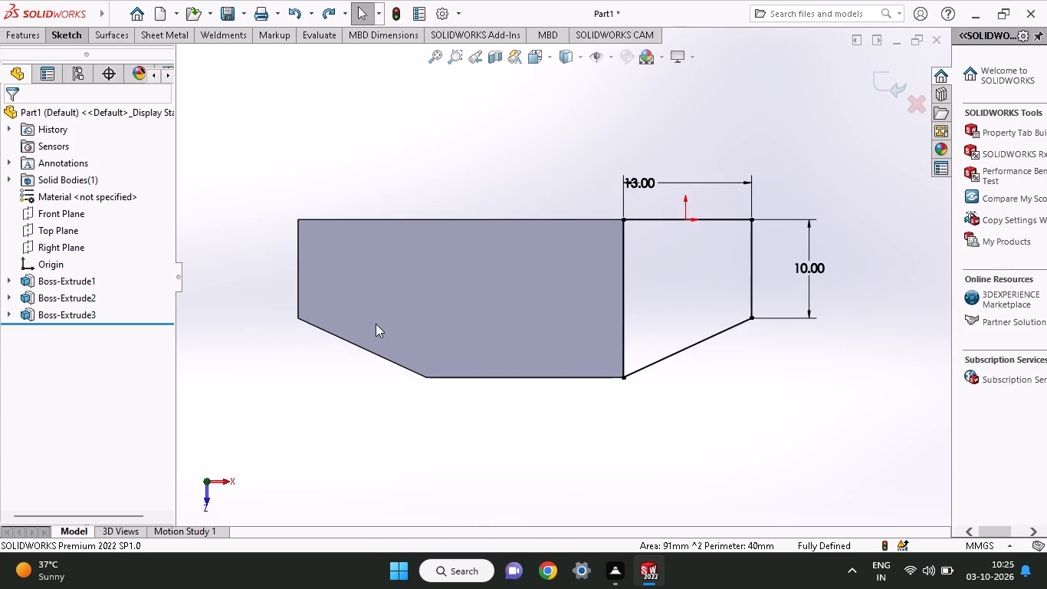
pyautogui.hotkey('ctrl', 'z')
pyautogui.hotkey('ctrl', 'z')
pyautogui.hotkey('ctrl', 'z')
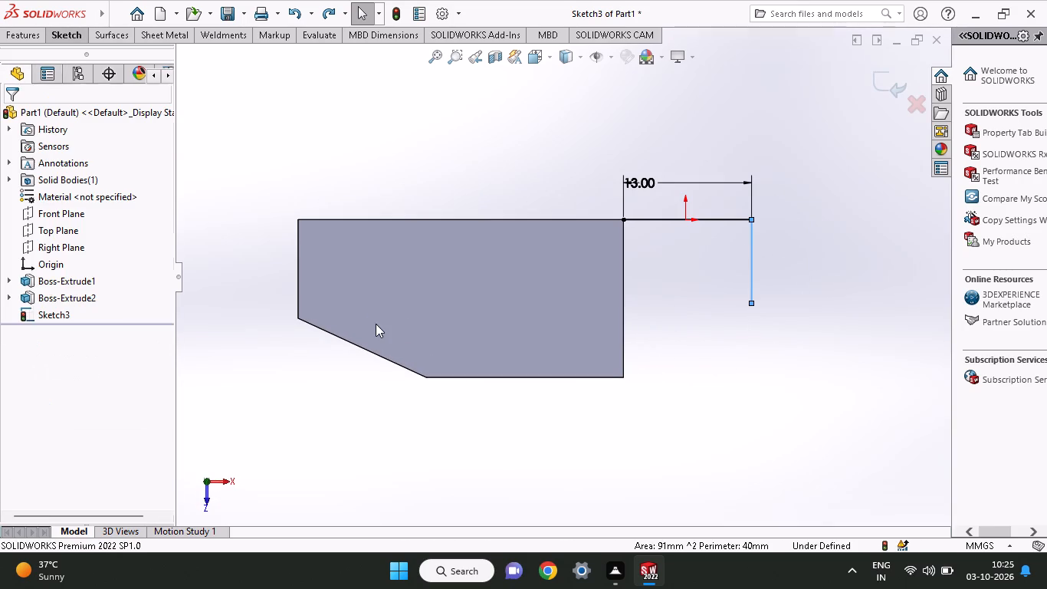
pyautogui.hotkey('ctrl', 'z')
pyautogui.hotkey('ctrl', 'z')
pyautogui.hotkey('ctrl', 'z')
pyautogui.hotkey('ctrl', 'z')
pyautogui.hotkey('ctrl', 'z')
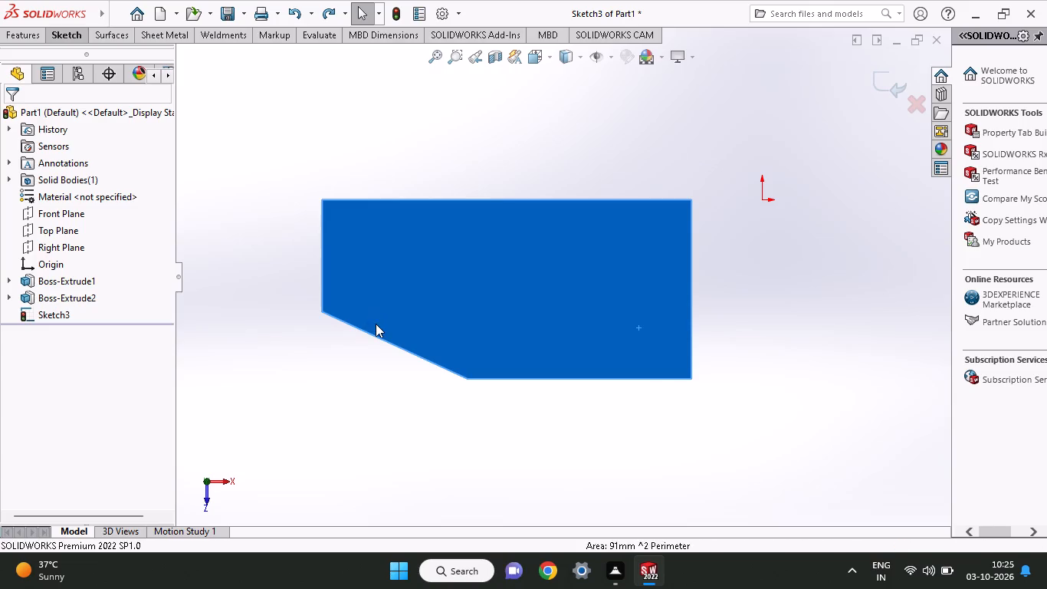
pyautogui.hotkey('ctrl', 'z')
# Undo the extrusion of the 20 mm by 16 mm middle block and its sketch.
pyautogui.hotkey('ctrl', 'z')
pyautogui.hotkey('ctrl', 'z')
pyautogui.hotkey('ctrl', 'z')
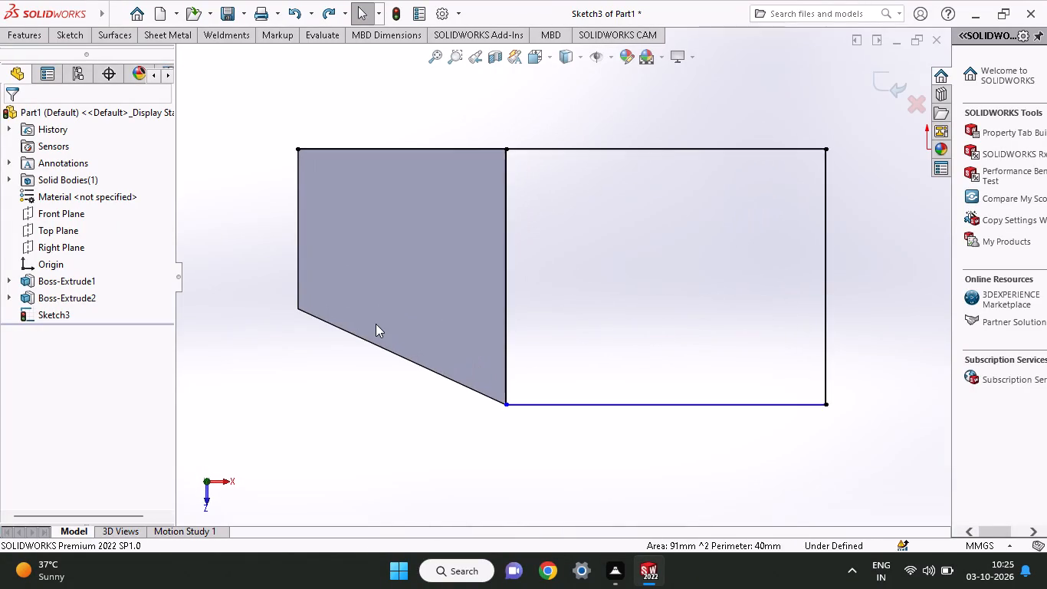
pyautogui.hotkey('ctrl', 'z')
pyautogui.hotkey('ctrl', 'z')
pyautogui.hotkey('ctrl', 'z')
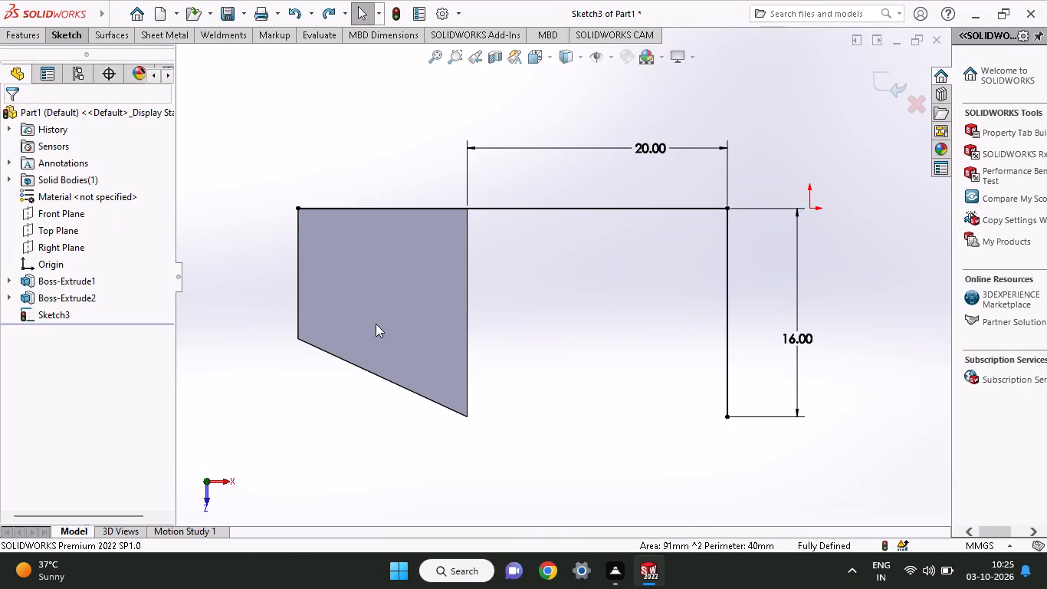
pyautogui.hotkey('ctrl', 'z')
pyautogui.hotkey('ctrl', 'z')
pyautogui.hotkey('ctrl', 'z')
pyautogui.hotkey('ctrl', 'z')
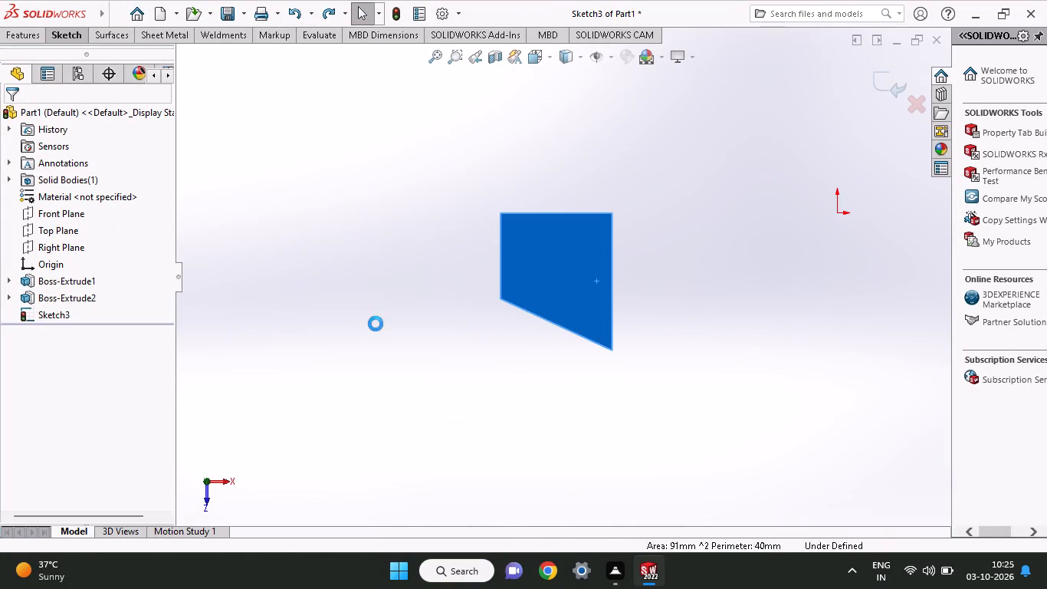
pyautogui.hotkey('ctrl', 'z')
# Undo the left tapered end's extrusion and its sketch entities back to the single 10 mm vertical line.
pyautogui.hotkey('ctrl', 'z')
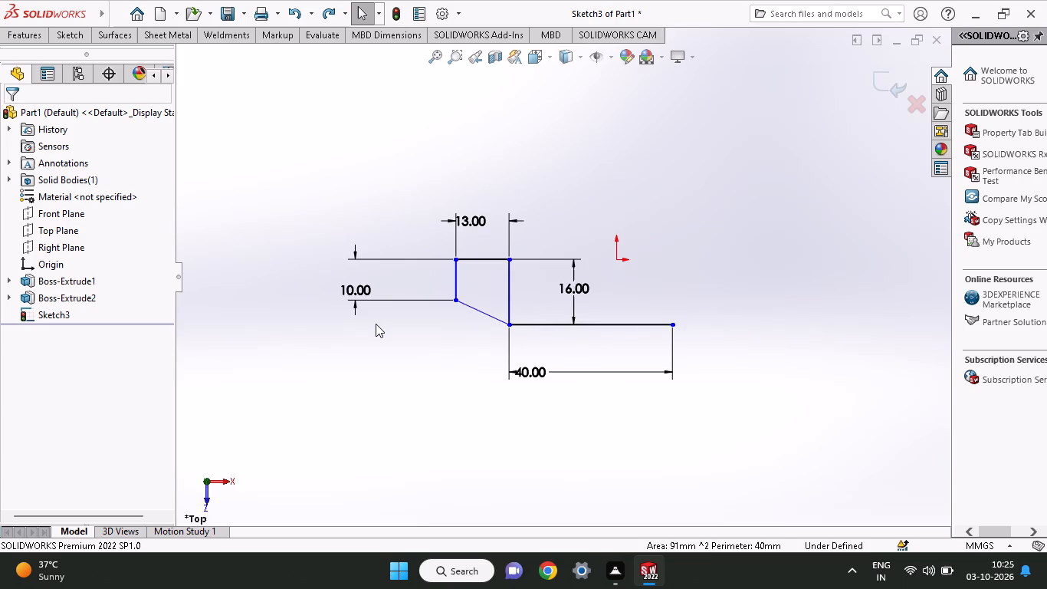
pyautogui.hotkey('ctrl', 'z')
pyautogui.hotkey('ctrl', 'z')
pyautogui.hotkey('ctrl', 'z')
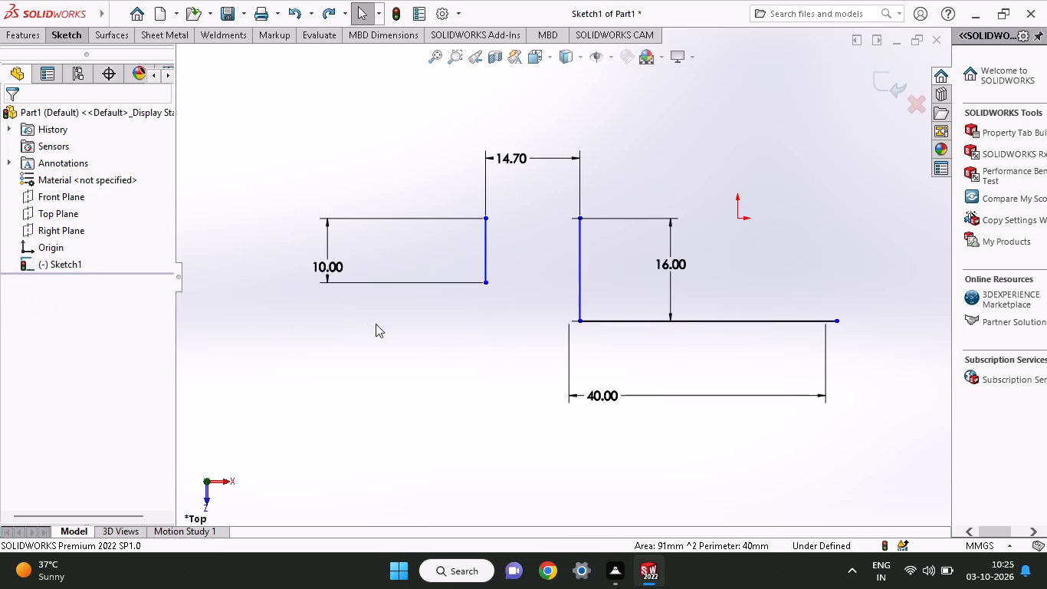
pyautogui.hotkey('ctrl', 'z')
pyautogui.hotkey('ctrl', 'z')
pyautogui.hotkey('ctrl', 'z')
pyautogui.hotkey('ctrl', 'z')
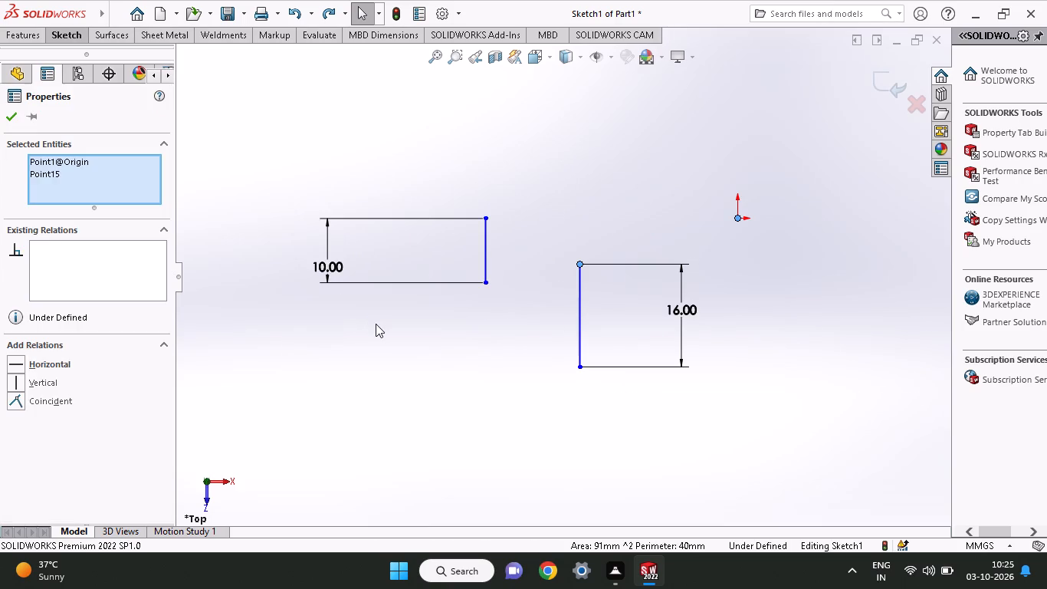
pyautogui.hotkey('ctrl', 'z')
pyautogui.hotkey('ctrl', 'z')
pyautogui.hotkey('ctrl', 'z')
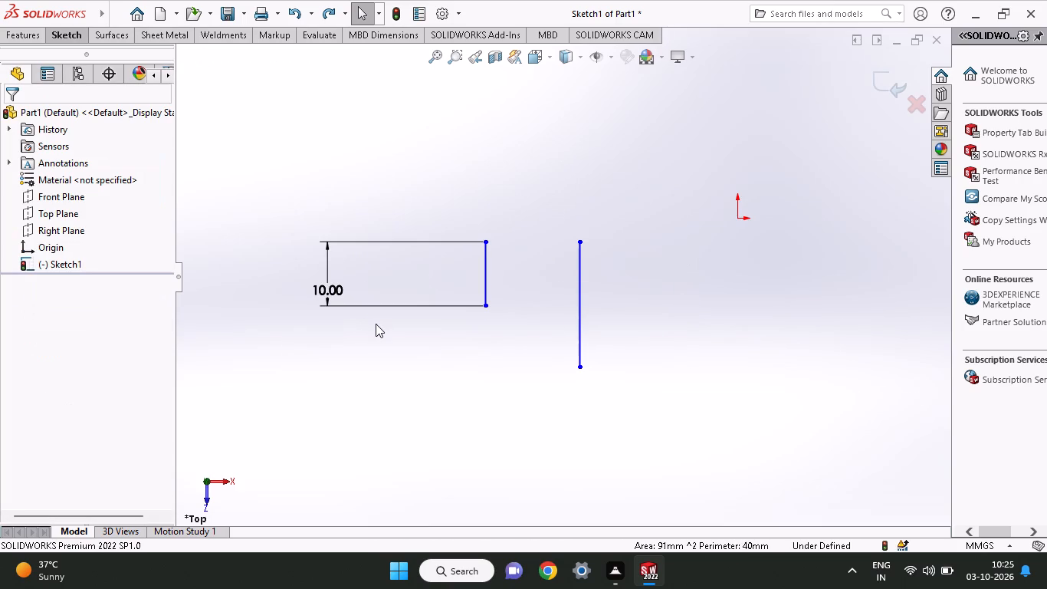
pyautogui.hotkey('ctrl', 'z')
pyautogui.hotkey('ctrl', 'z')
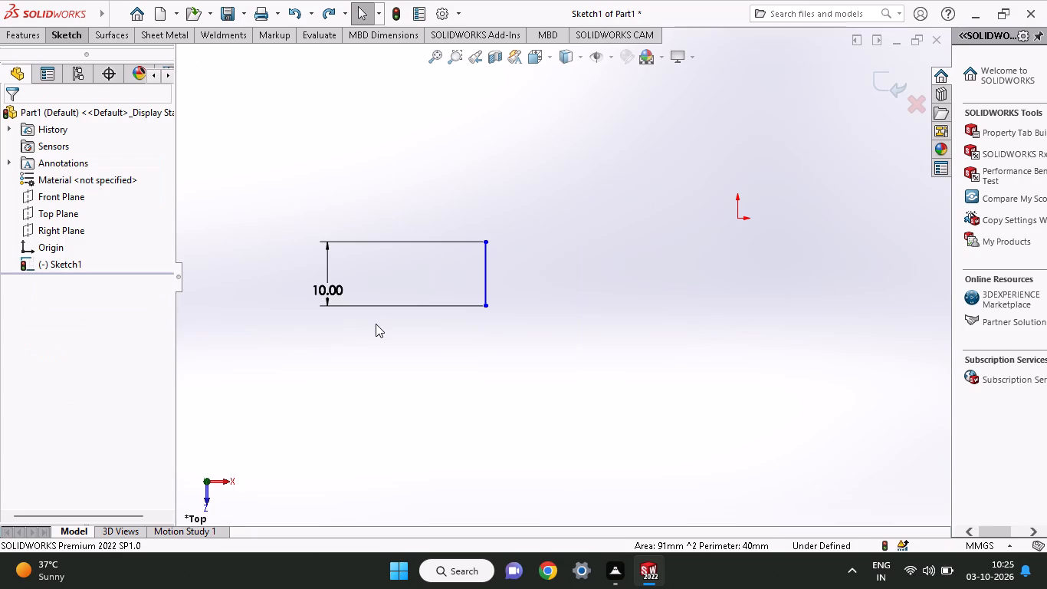
pyautogui.hotkey('ctrl', 'z')
pyautogui.hotkey('ctrl', 'z')
# Delete the remaining 10 mm vertical line from the first sketch.
pyautogui.click(488, 271)
pyautogui.rightClick(485, 271)
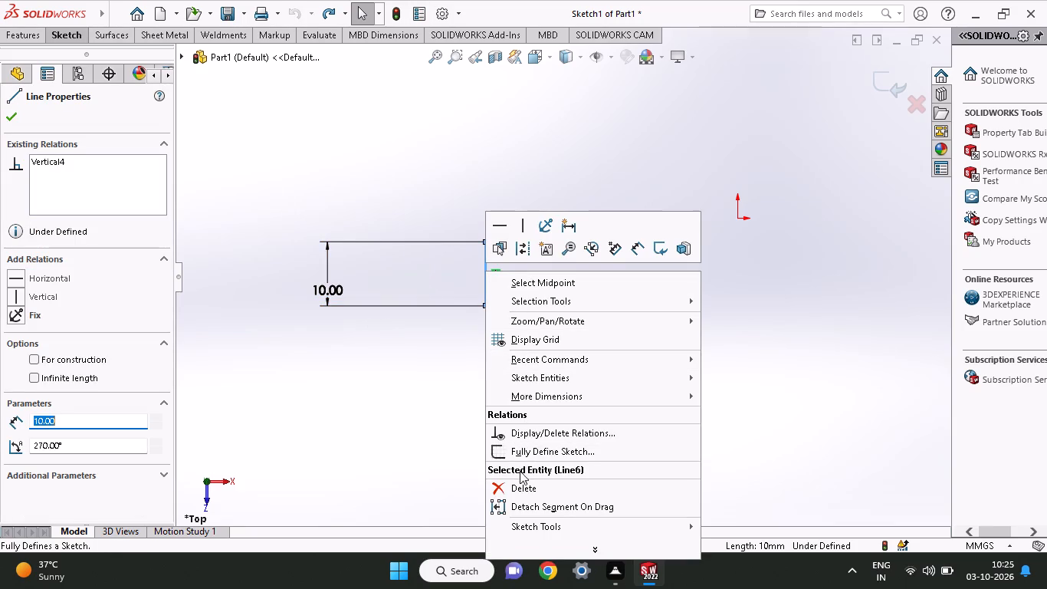
pyautogui.click(504, 489)
pyautogui.click(640, 314)
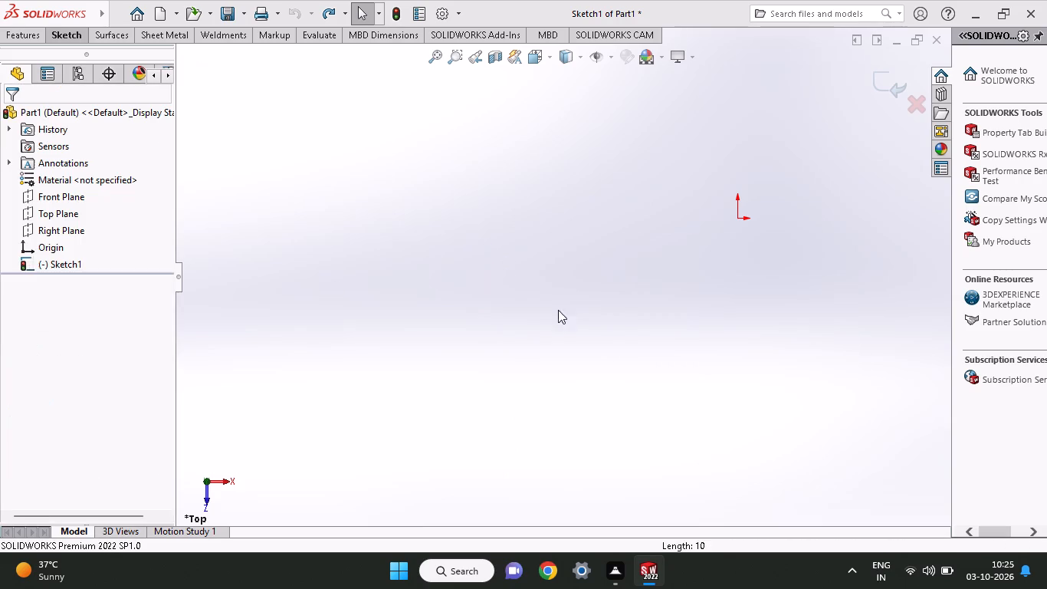
# Sketch an open line chain: left vertical about 12 mm, inward slant, horizontal base, outward slant, and right vertical about 10.5 mm below the origin.
pyautogui.click(51, 36)
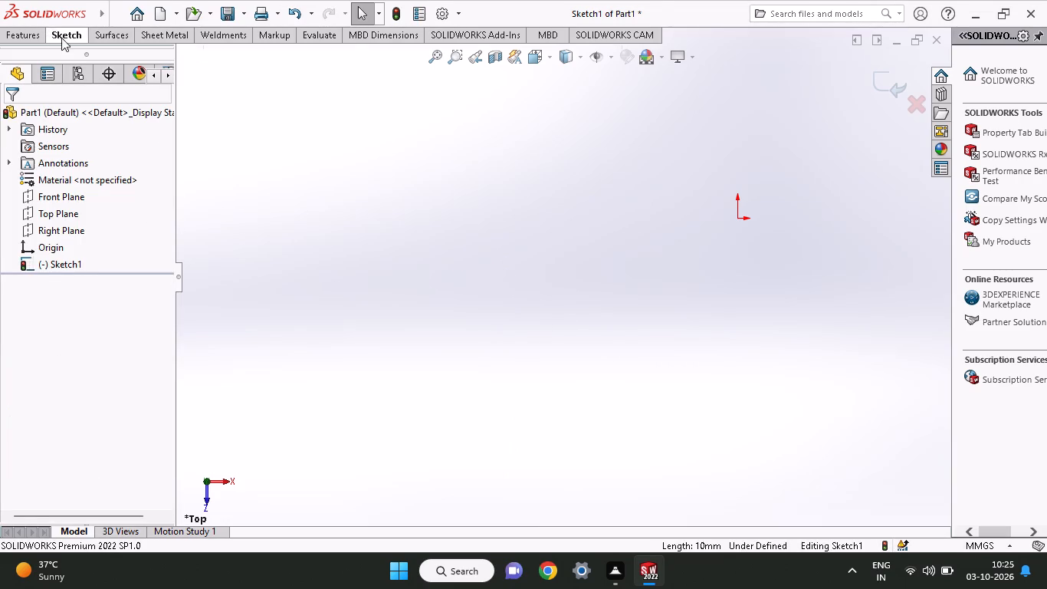
pyautogui.click(109, 60)
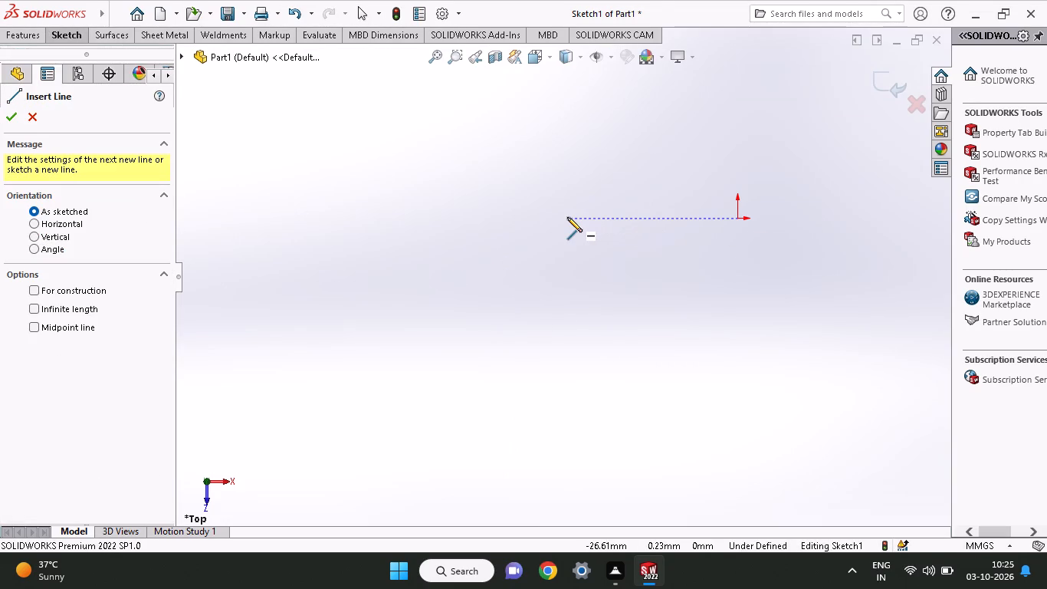
pyautogui.click(484, 219)
pyautogui.click(482, 297)
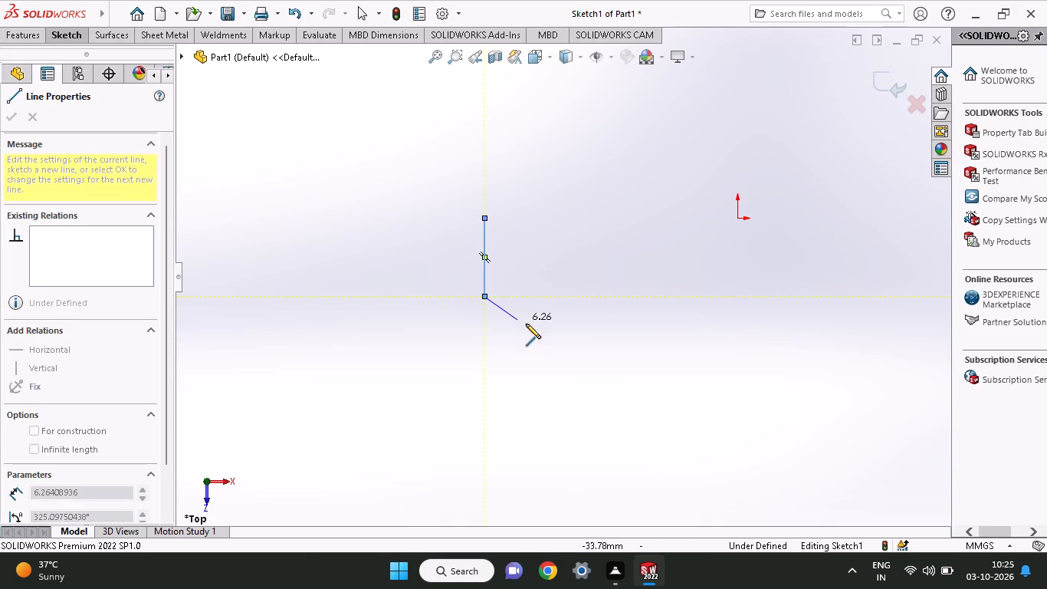
pyautogui.click(527, 324)
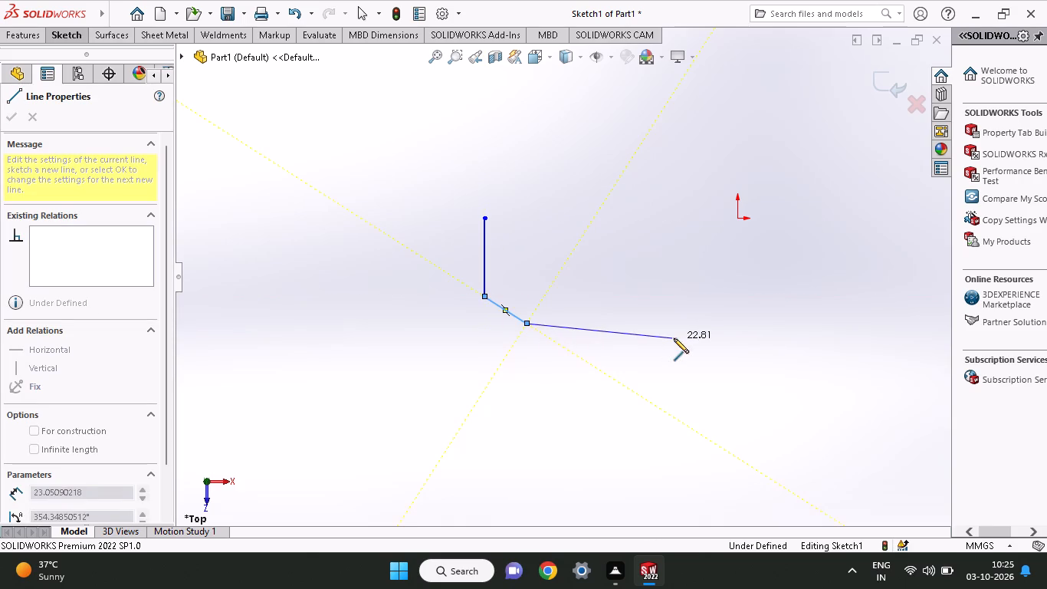
pyautogui.click(704, 324)
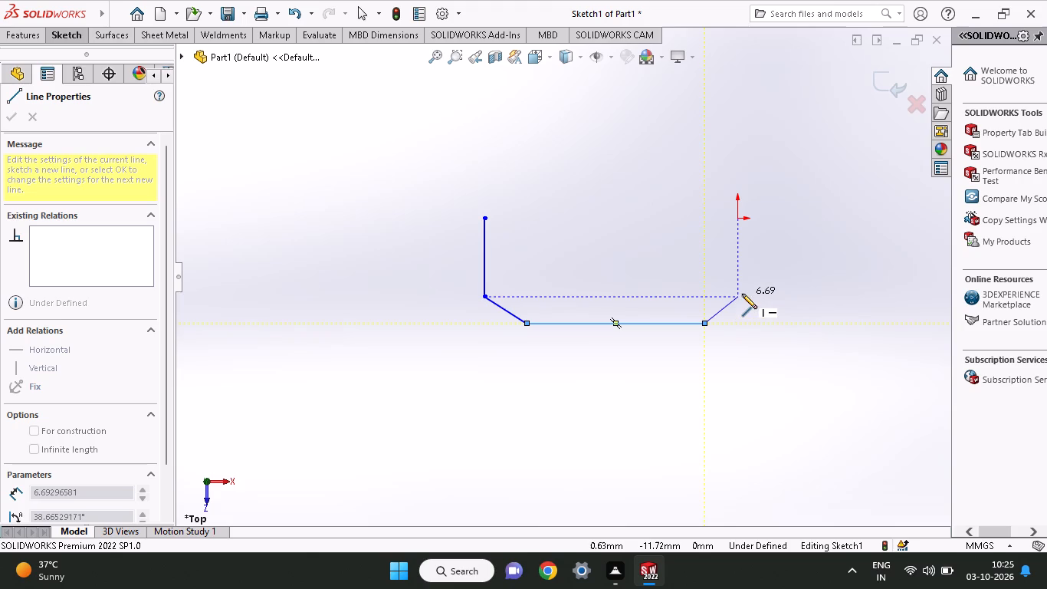
pyautogui.click(742, 294)
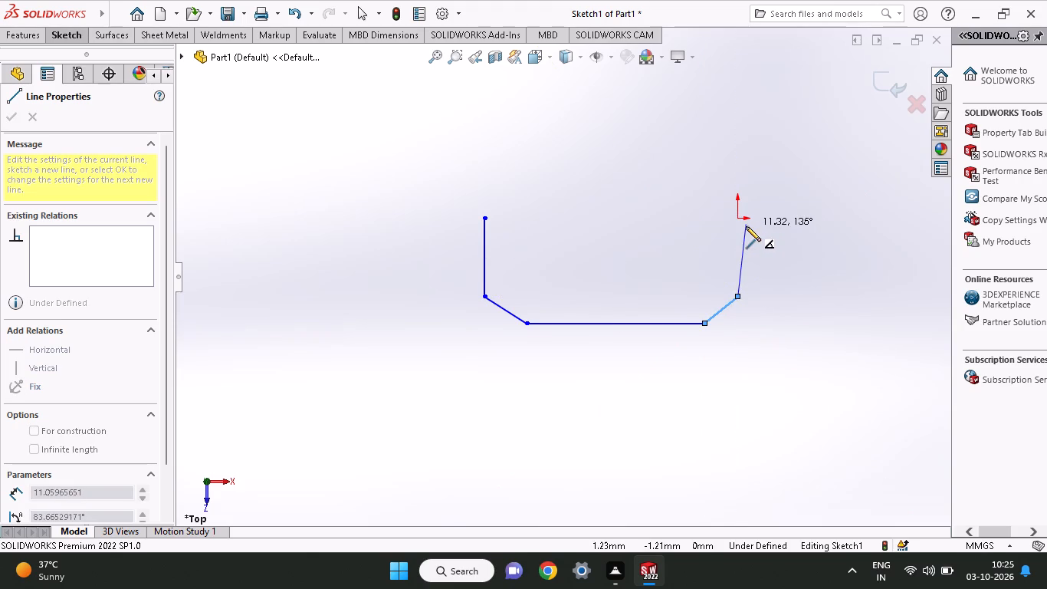
pyautogui.click(740, 229)
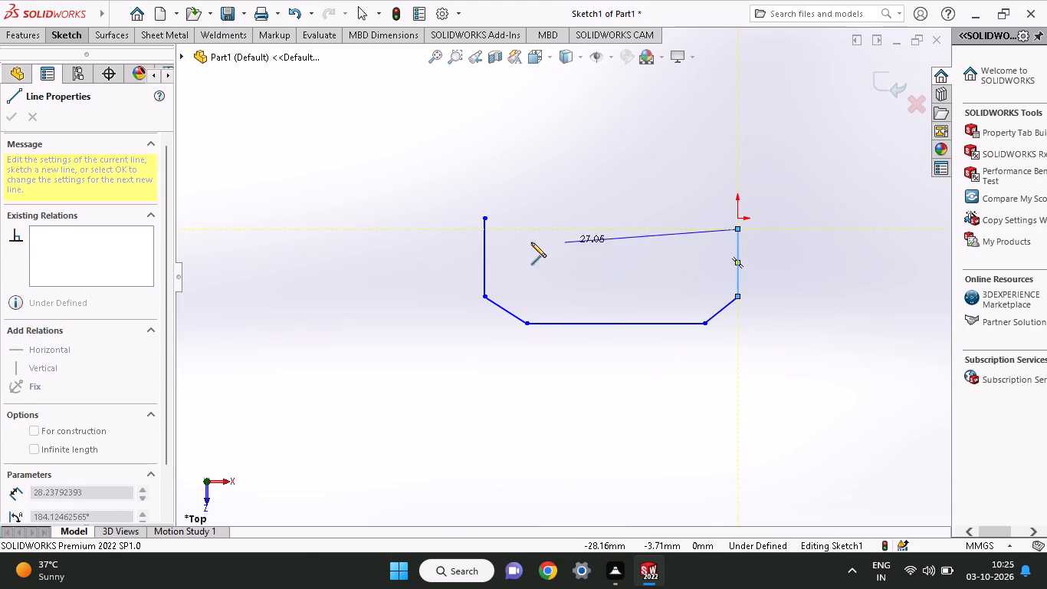
pyautogui.rightClick(507, 230)
pyautogui.click(527, 244)
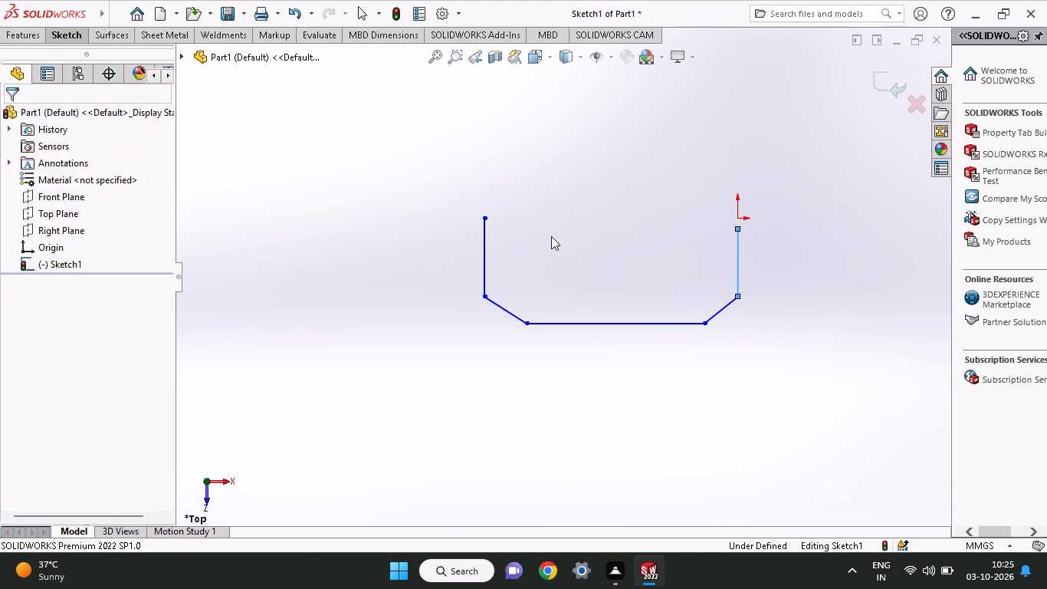
# Dimension the profile's left and right vertical lines to 10 mm each.
pyautogui.click(77, 28)
pyautogui.click(67, 59)
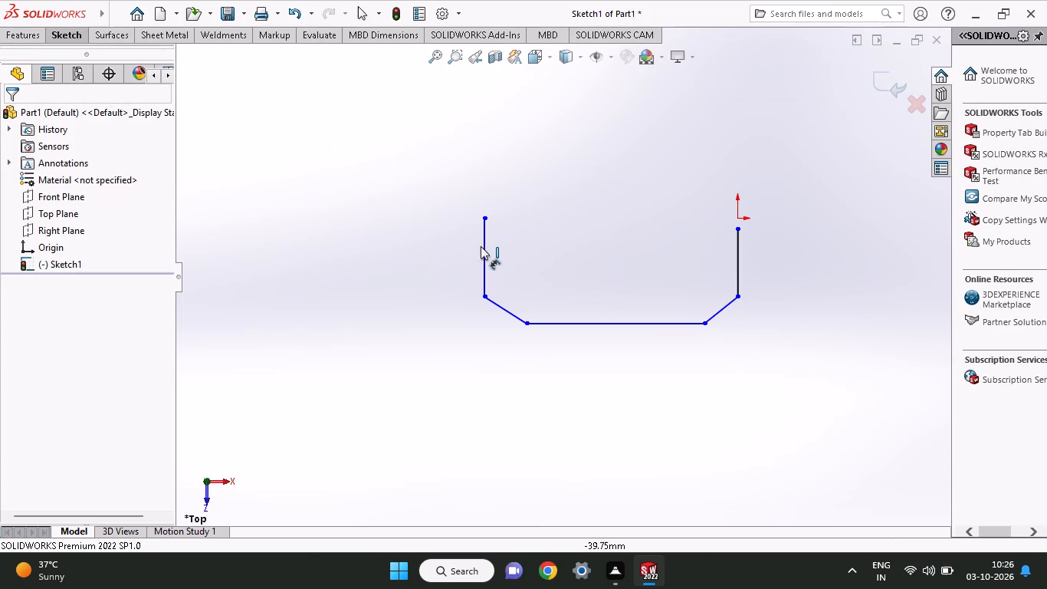
pyautogui.click(481, 247)
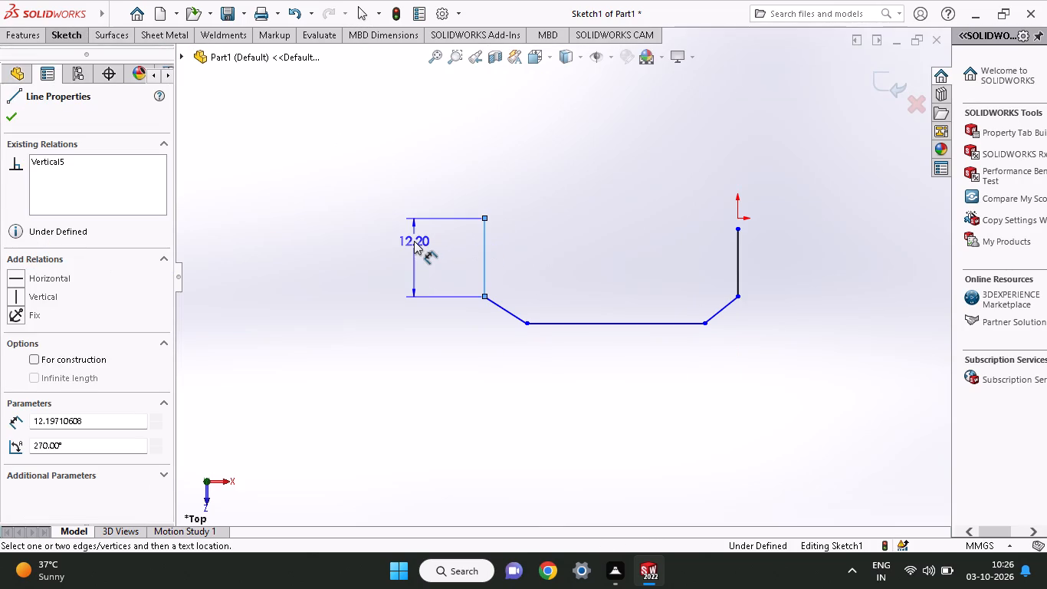
pyautogui.click(414, 242)
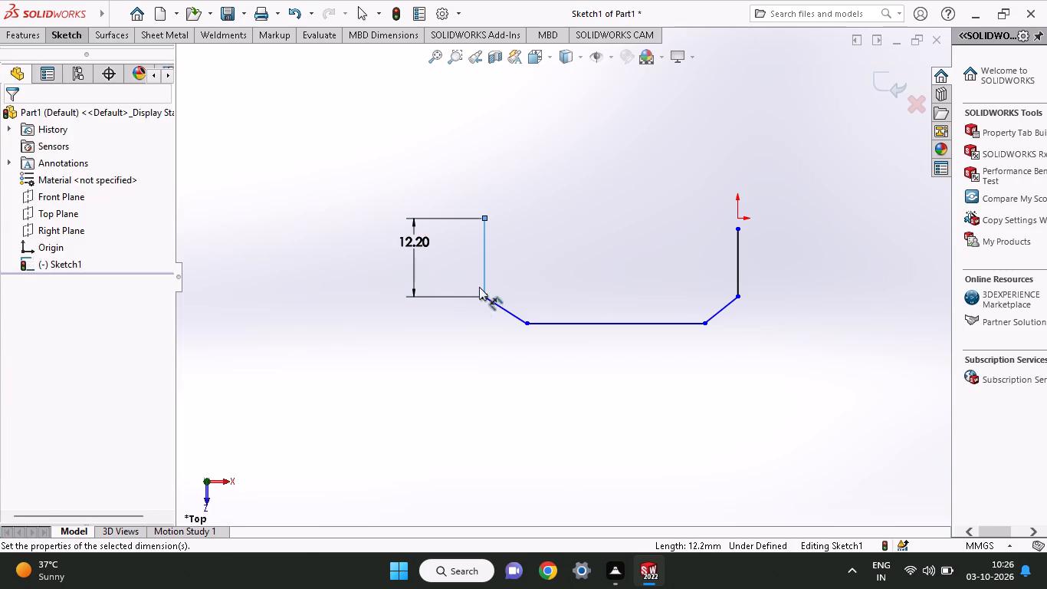
pyautogui.write('10')
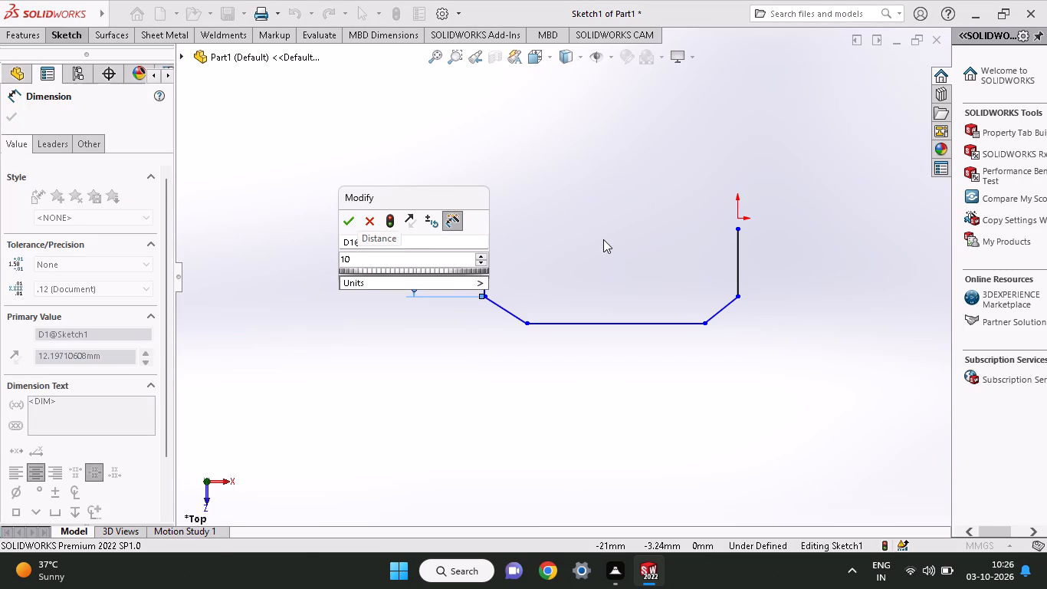
pyautogui.press('Return')
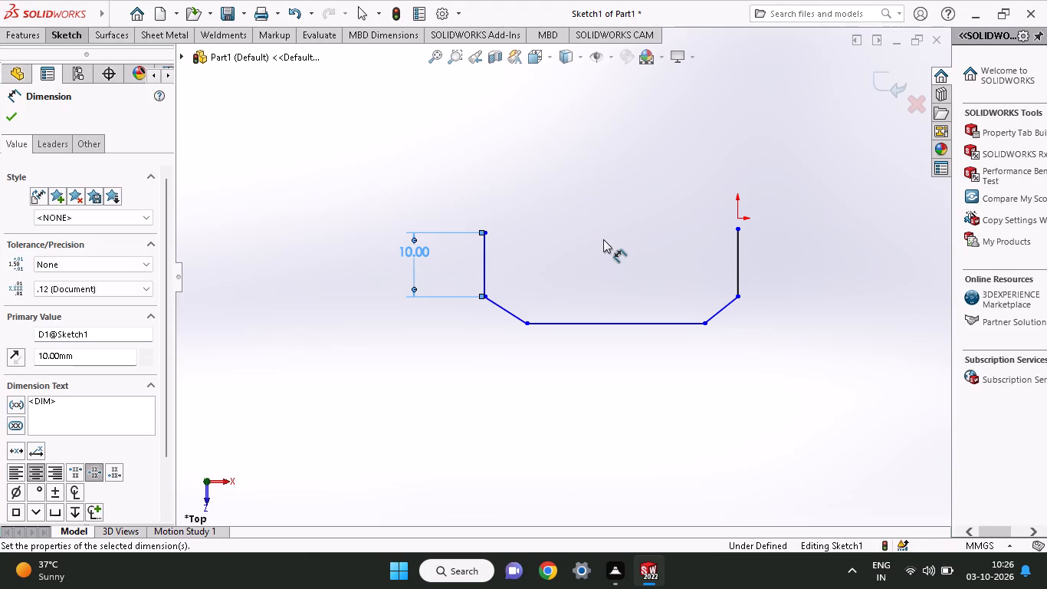
pyautogui.click(742, 257)
pyautogui.click(782, 261)
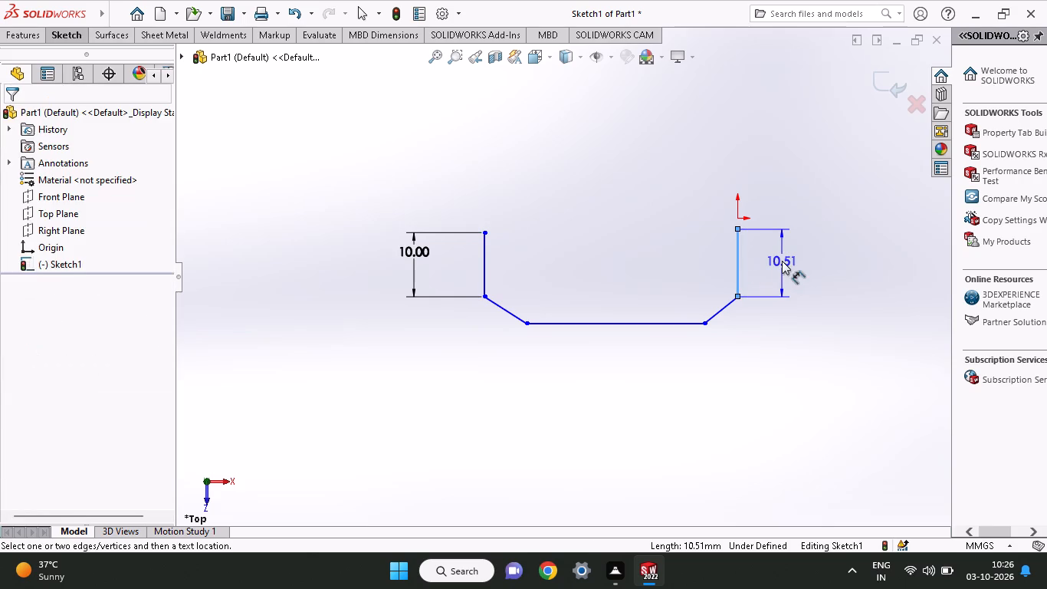
pyautogui.write('10')
pyautogui.press('Return')
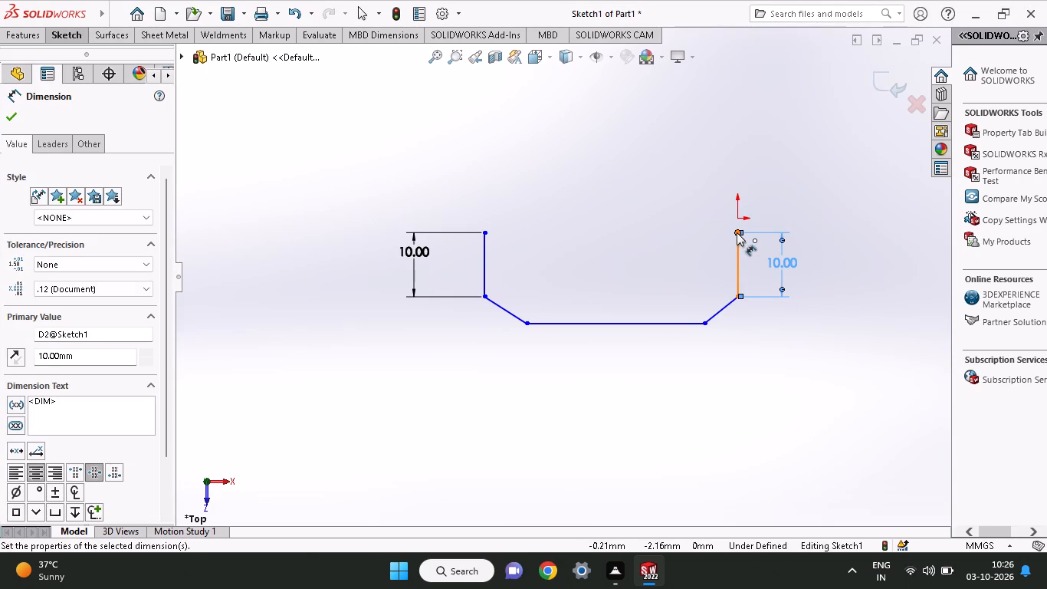
# Dimension the profile's horizontal base line to 40 mm.
pyautogui.click(674, 324)
pyautogui.click(666, 367)
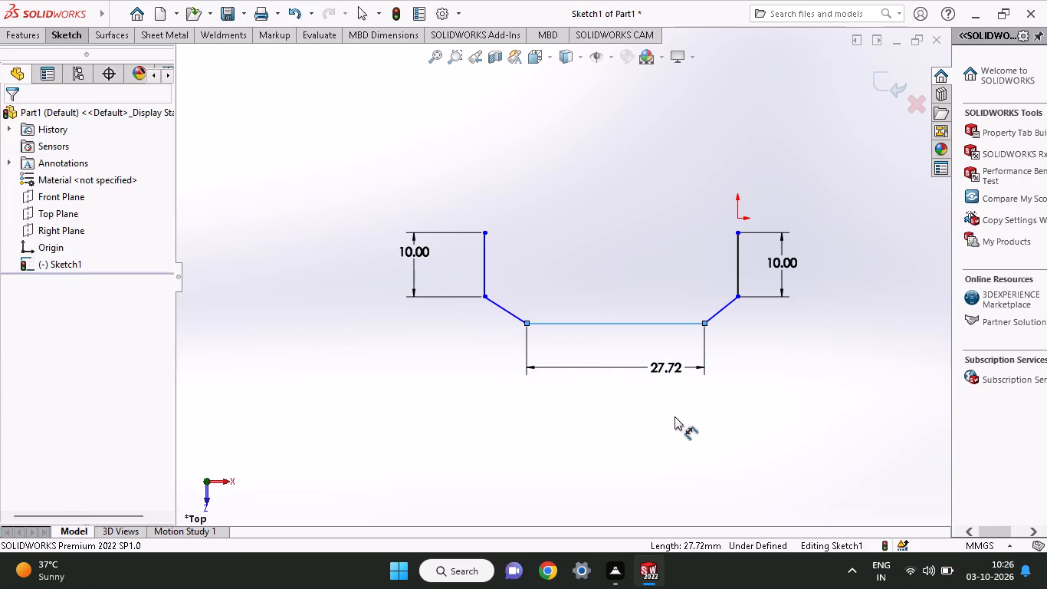
pyautogui.write('40')
pyautogui.press('Return')
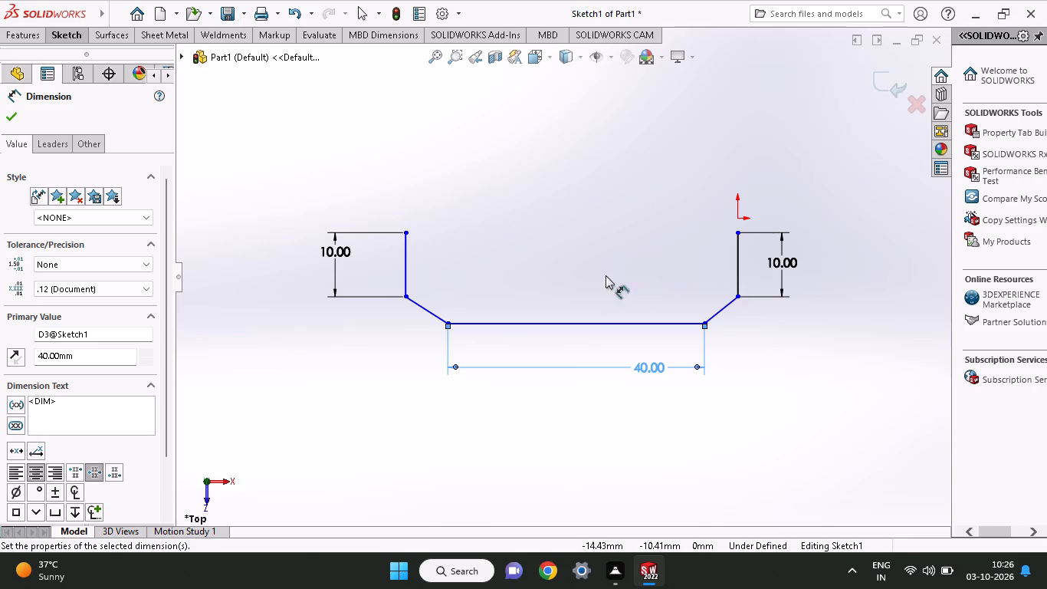
# Close the profile with a horizontal line about 51.8 mm long joining the upper ends of the two vertical lines.
pyautogui.click(67, 31)
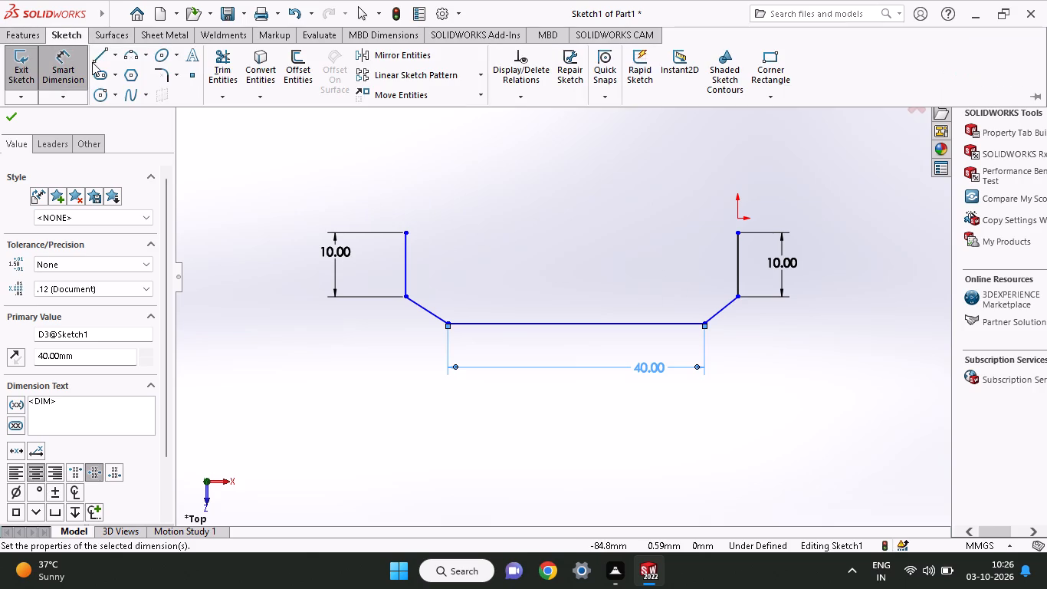
pyautogui.click(94, 56)
pyautogui.click(405, 235)
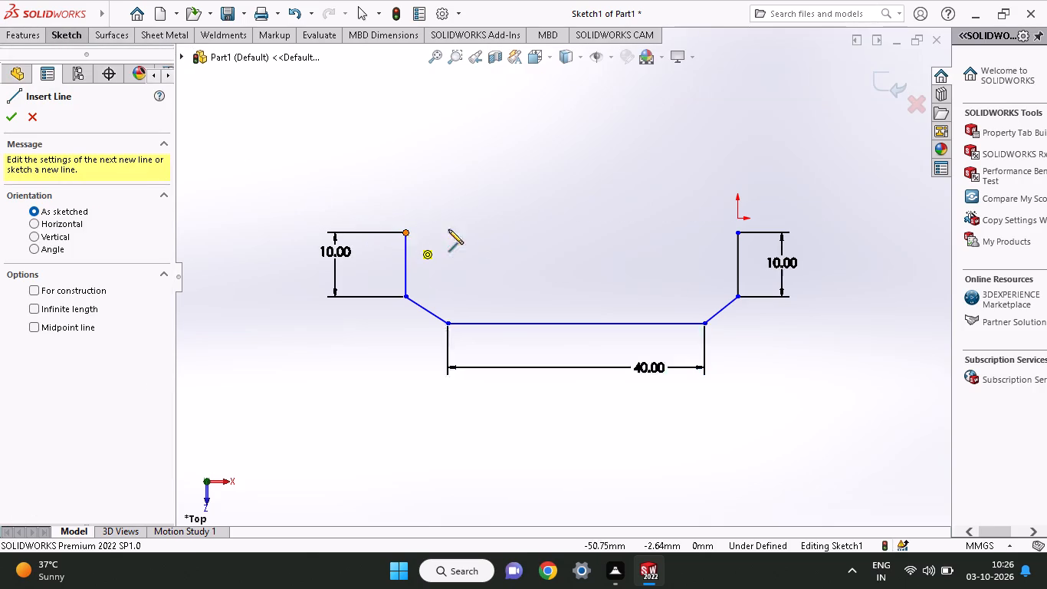
pyautogui.click(740, 231)
pyautogui.rightClick(556, 152)
pyautogui.click(583, 168)
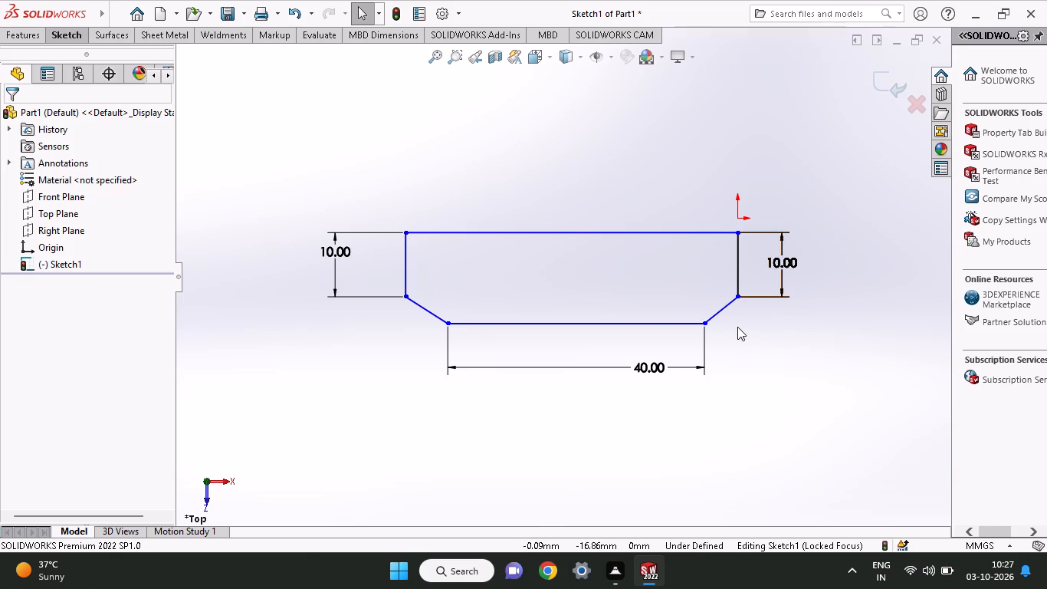
# Delete the two slanted lines connecting the base line to the vertical lines.
pyautogui.click(718, 314)
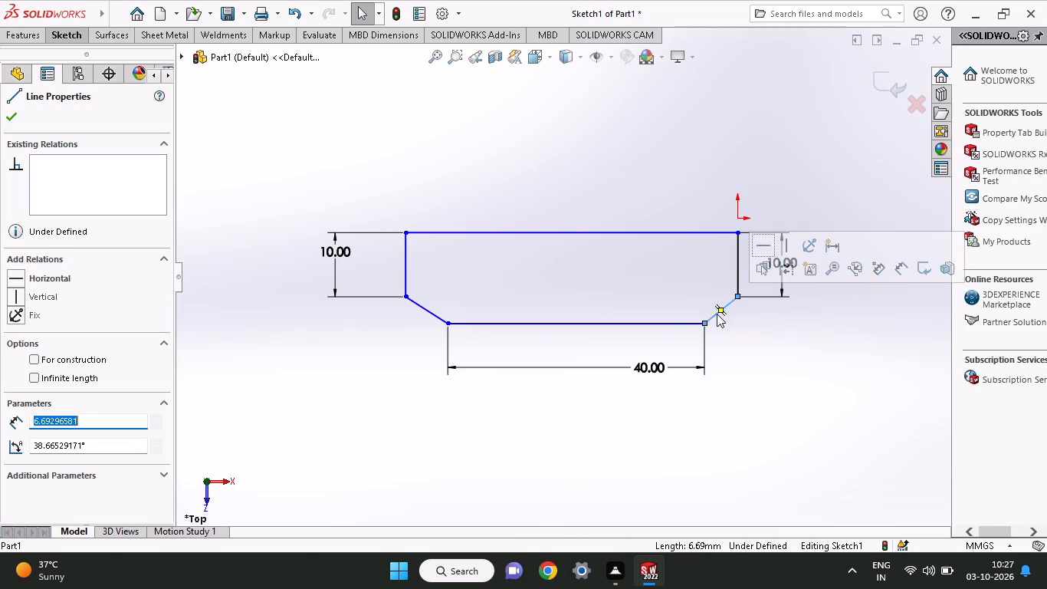
pyautogui.rightClick(726, 336)
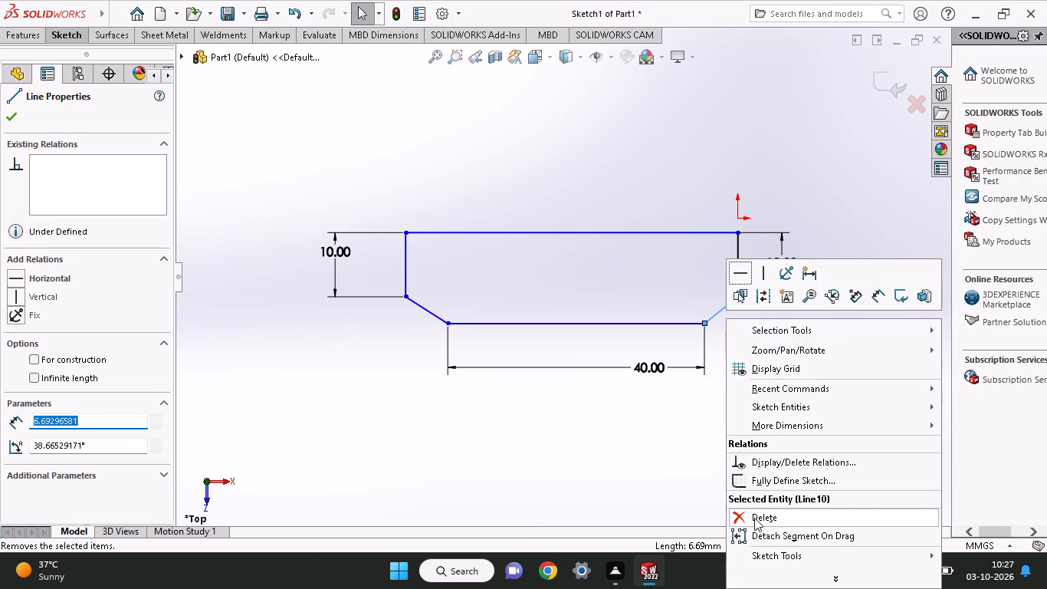
pyautogui.click(754, 518)
pyautogui.click(435, 315)
pyautogui.rightClick(370, 358)
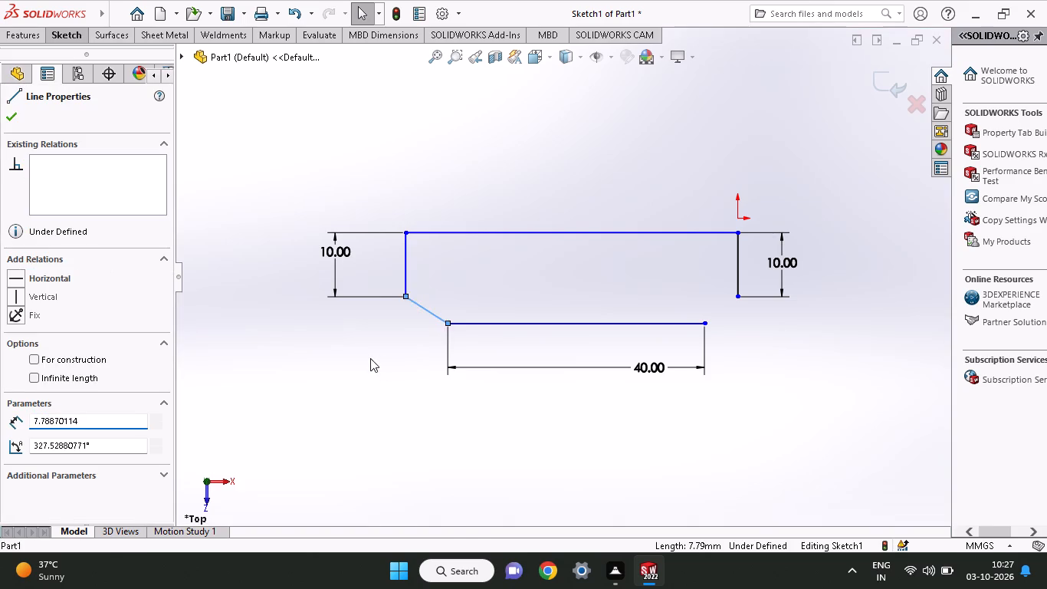
pyautogui.click(382, 515)
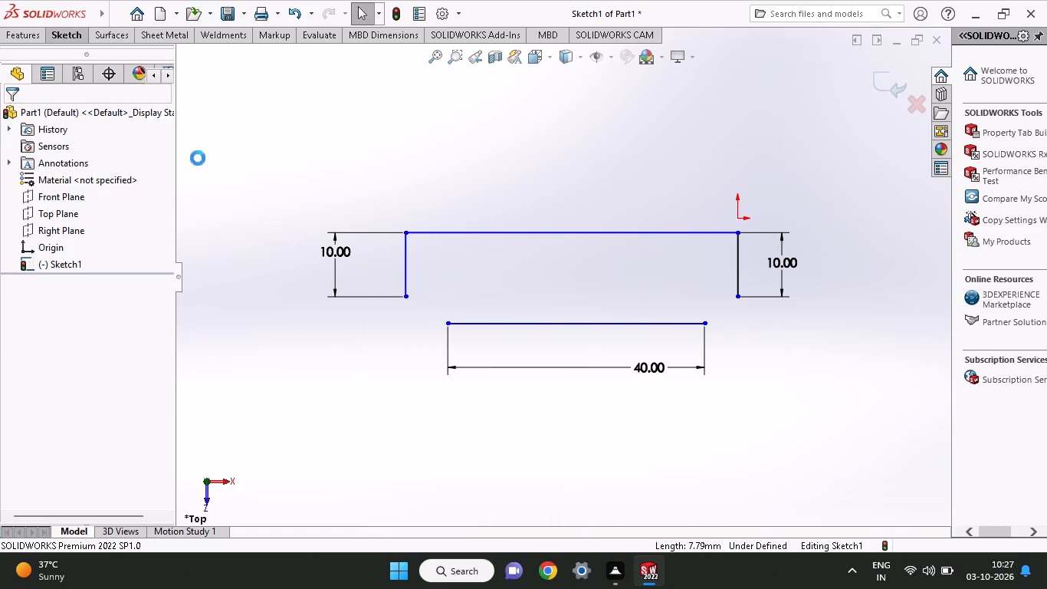
# Dimension the horizontal offset between the midpoints of the base line and the upper horizontal line to 0 mm.
pyautogui.click(54, 33)
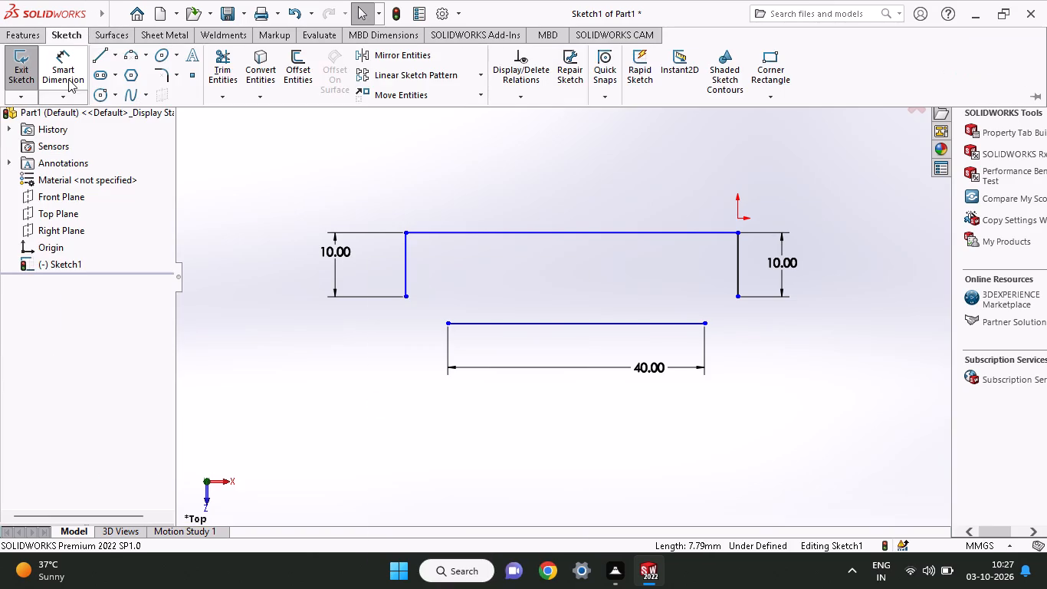
pyautogui.click(70, 69)
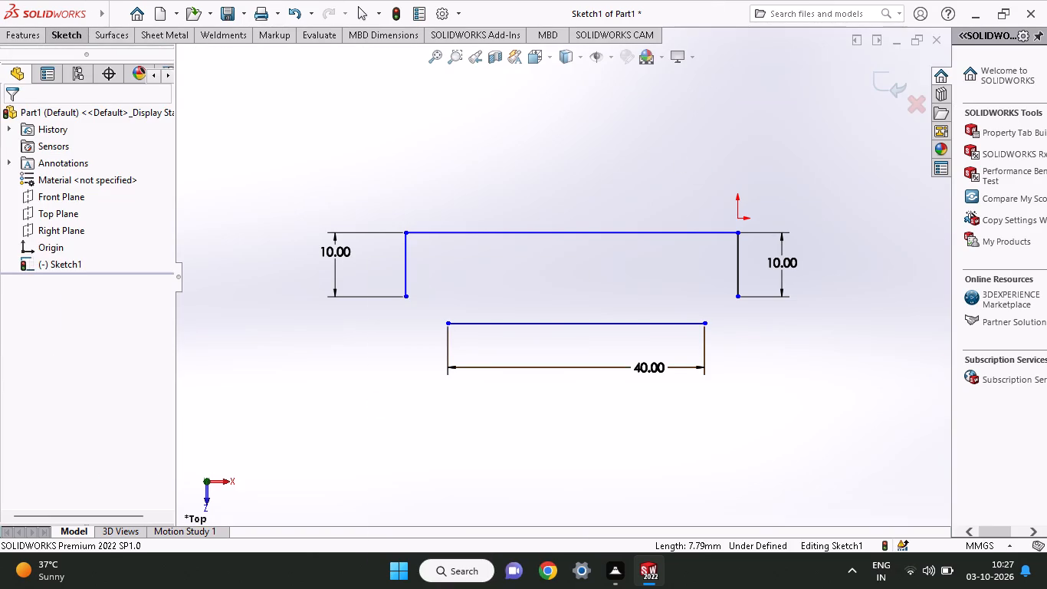
pyautogui.click(578, 322)
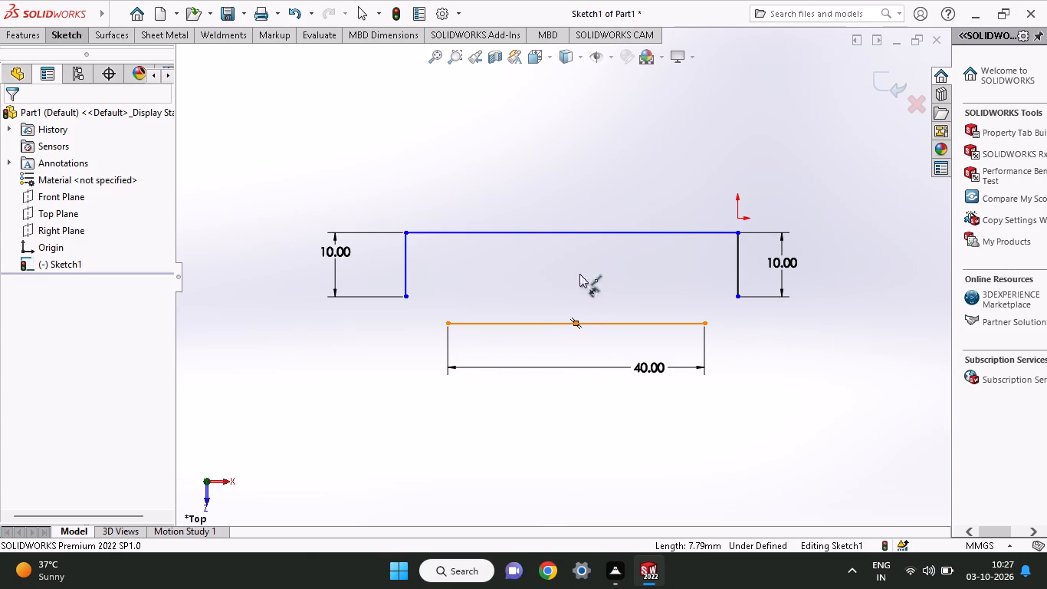
pyautogui.click(573, 233)
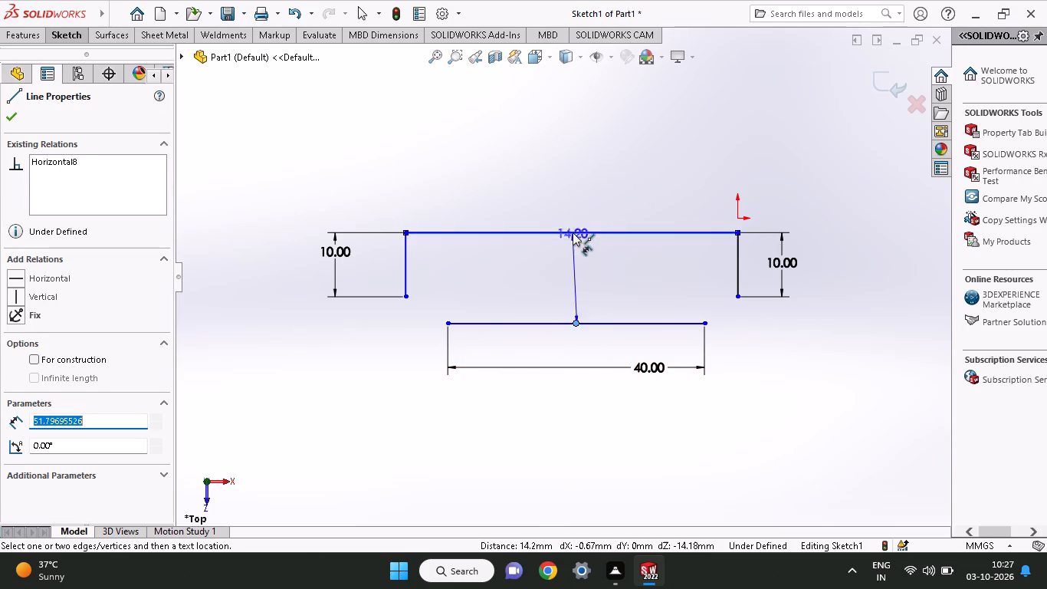
pyautogui.click(575, 189)
pyautogui.press('0')
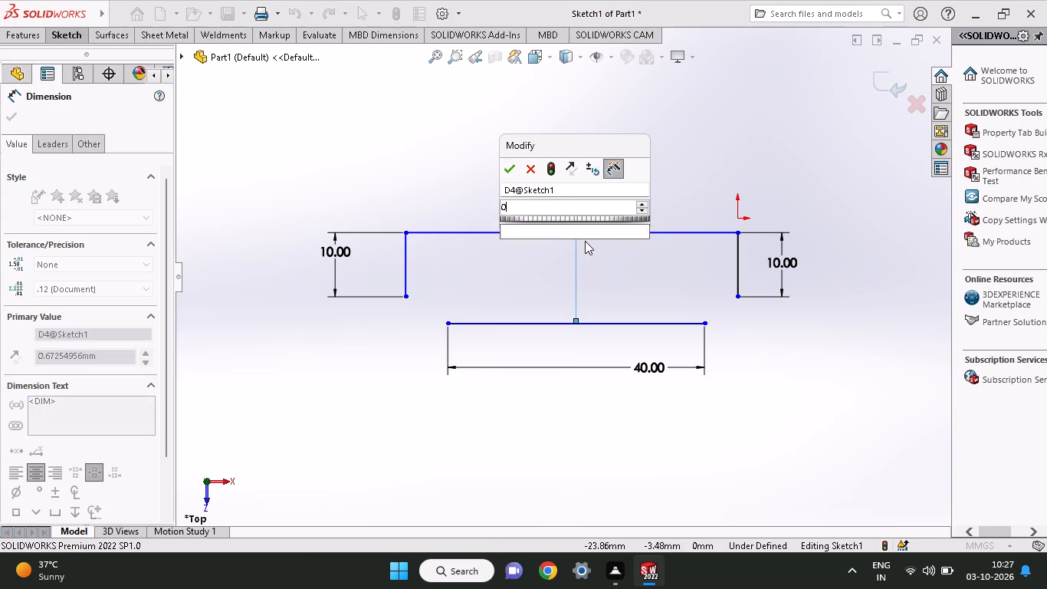
pyautogui.press('Return')
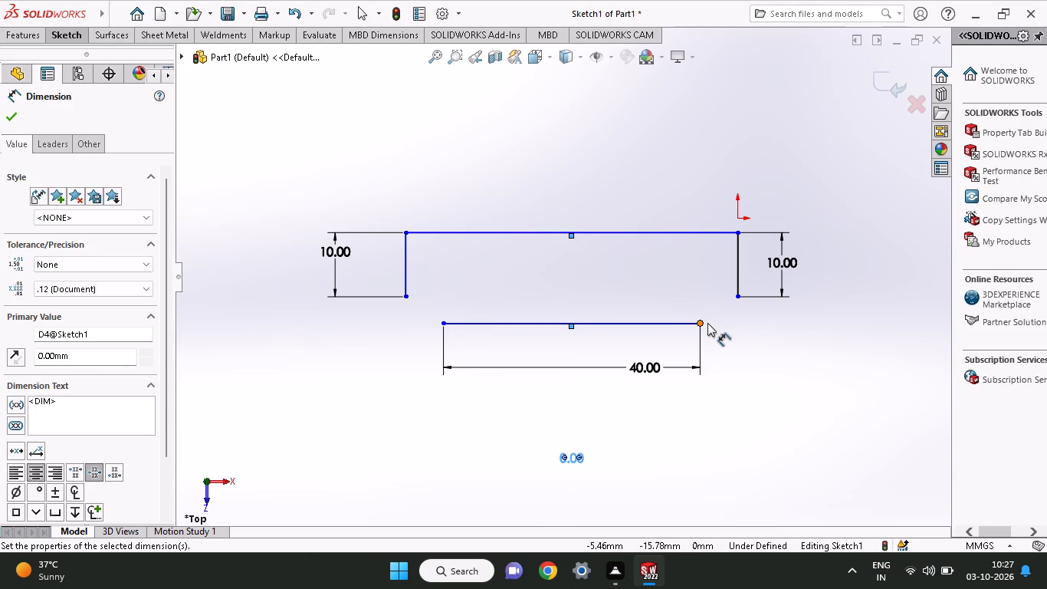
# Redraw the two slanted lines, each about 7.2 mm long, from the base line's ends to the lower ends of the vertical lines.
pyautogui.click(76, 36)
pyautogui.click(97, 57)
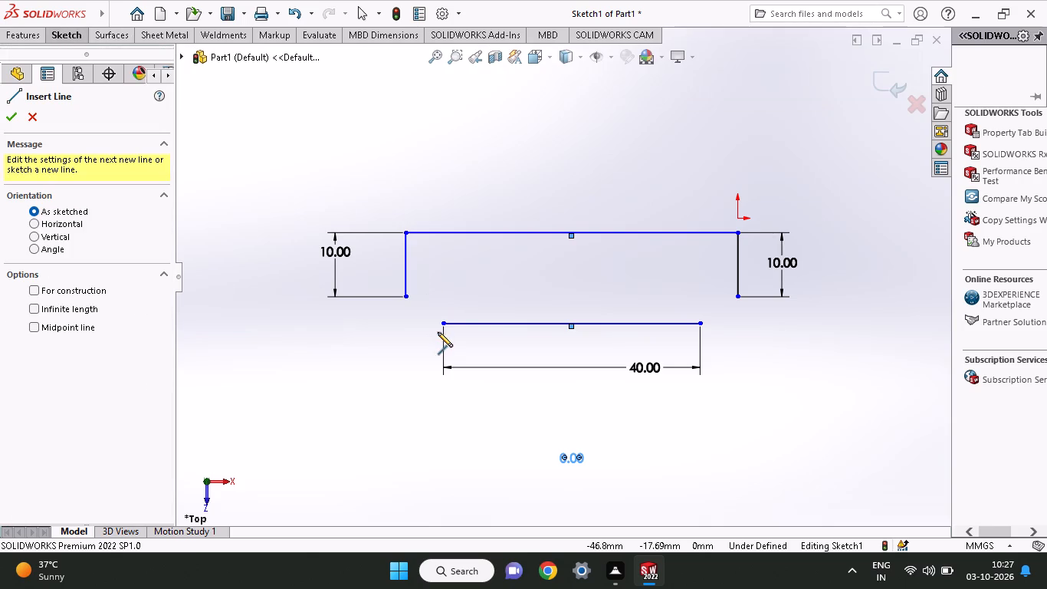
pyautogui.click(440, 320)
pyautogui.click(404, 296)
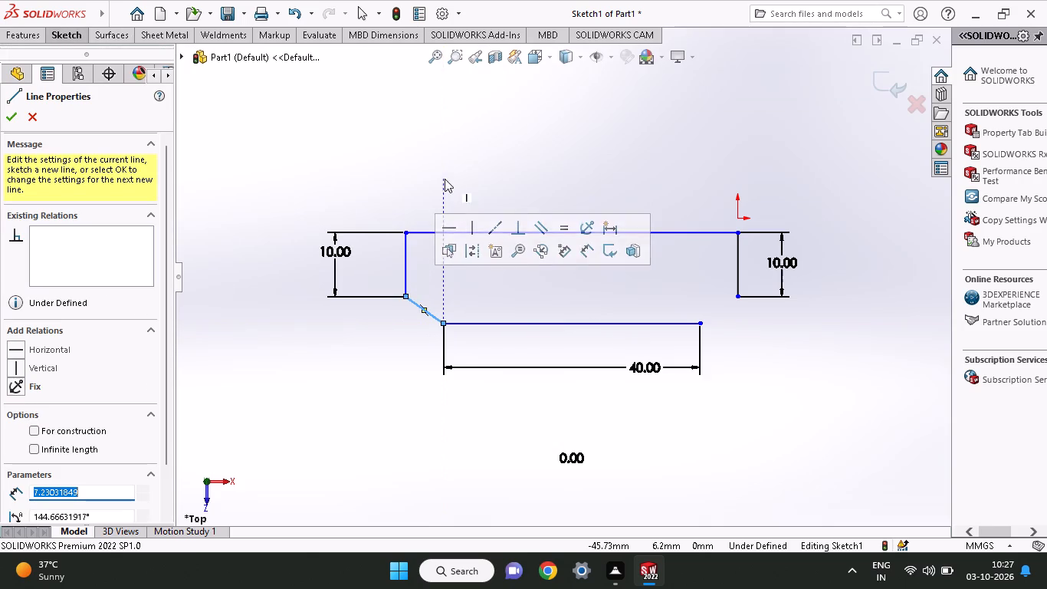
pyautogui.rightClick(445, 179)
pyautogui.click(462, 194)
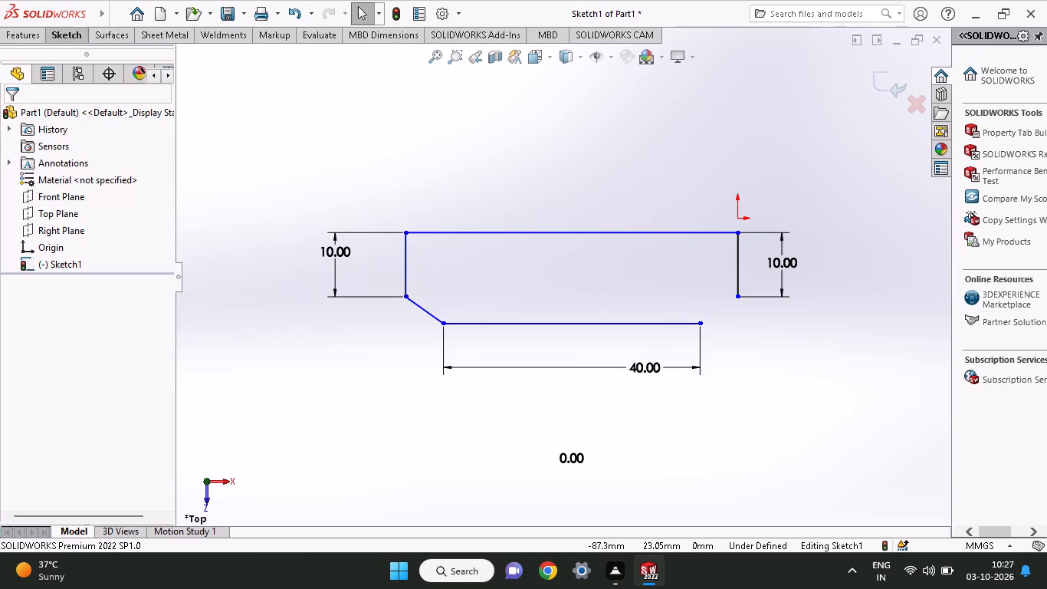
pyautogui.click(73, 38)
pyautogui.click(98, 49)
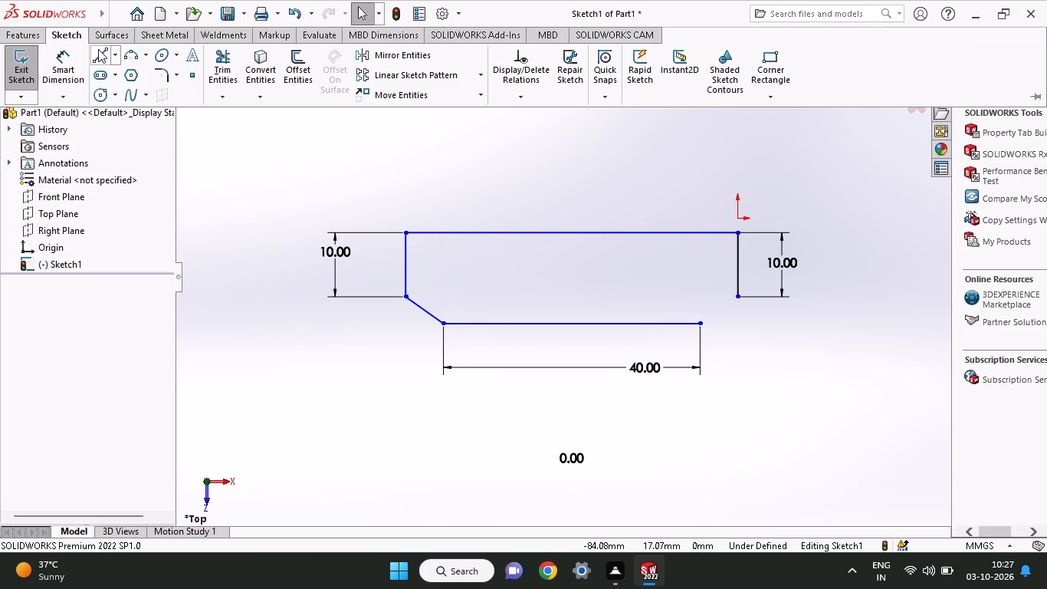
pyautogui.click(698, 324)
pyautogui.click(739, 298)
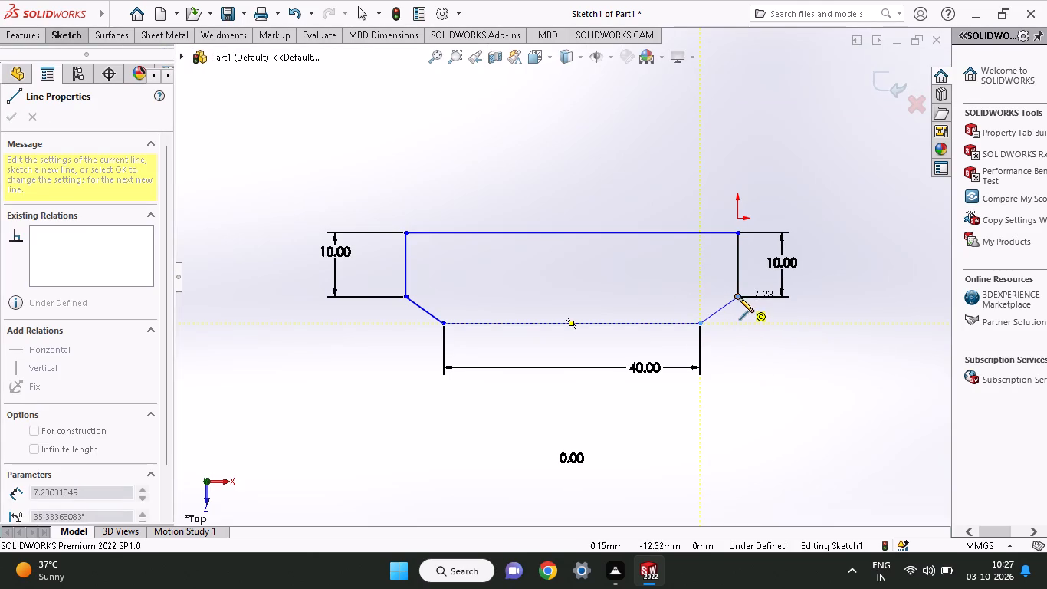
pyautogui.rightClick(757, 316)
pyautogui.click(786, 325)
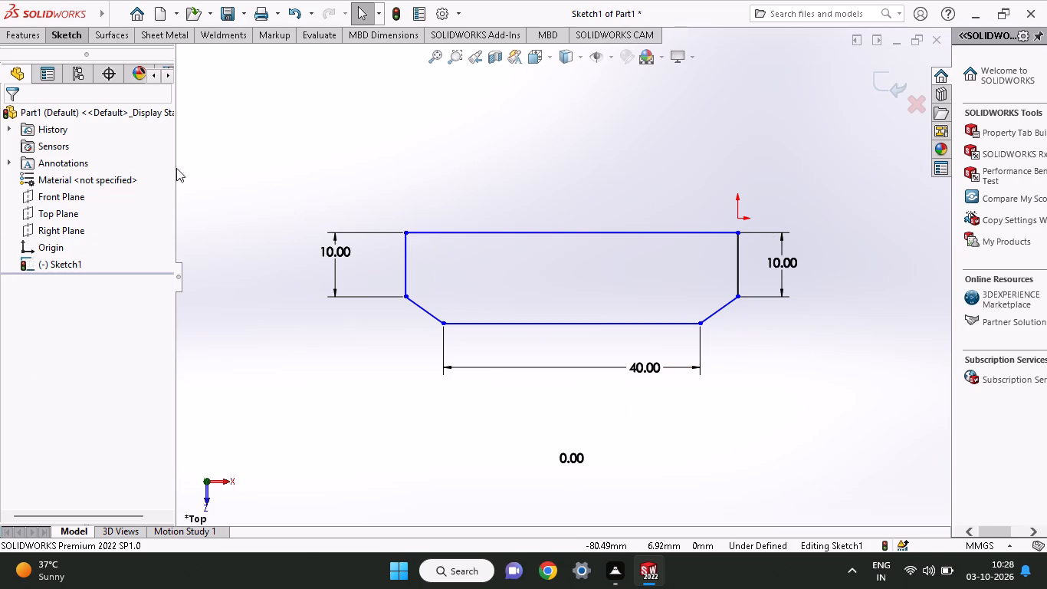
# Dimension the vertical distance from the base line's left end to the profile's upper-left corner to 16 mm.
pyautogui.click(49, 36)
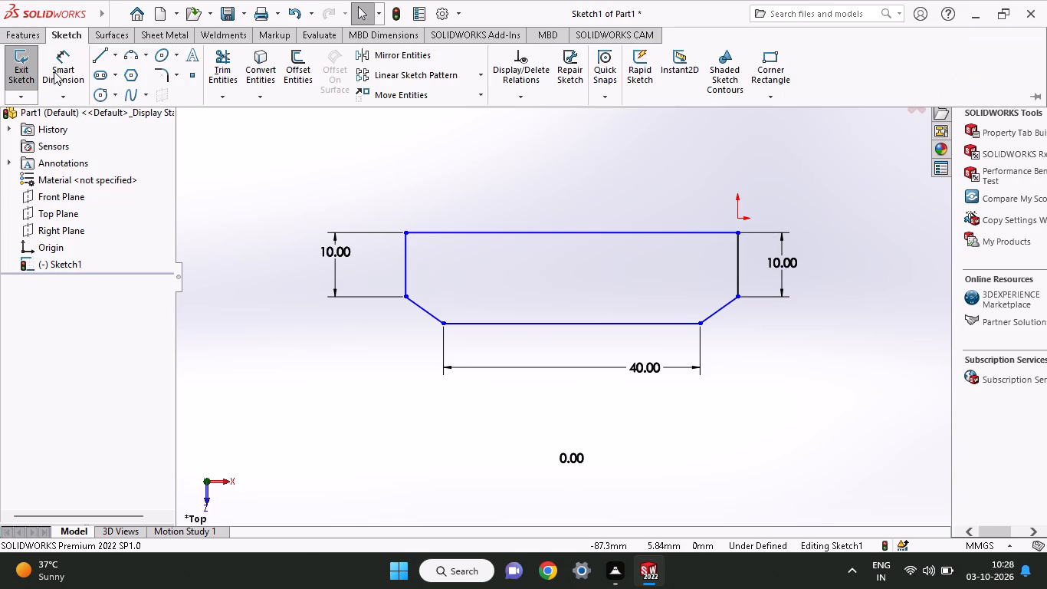
pyautogui.click(54, 71)
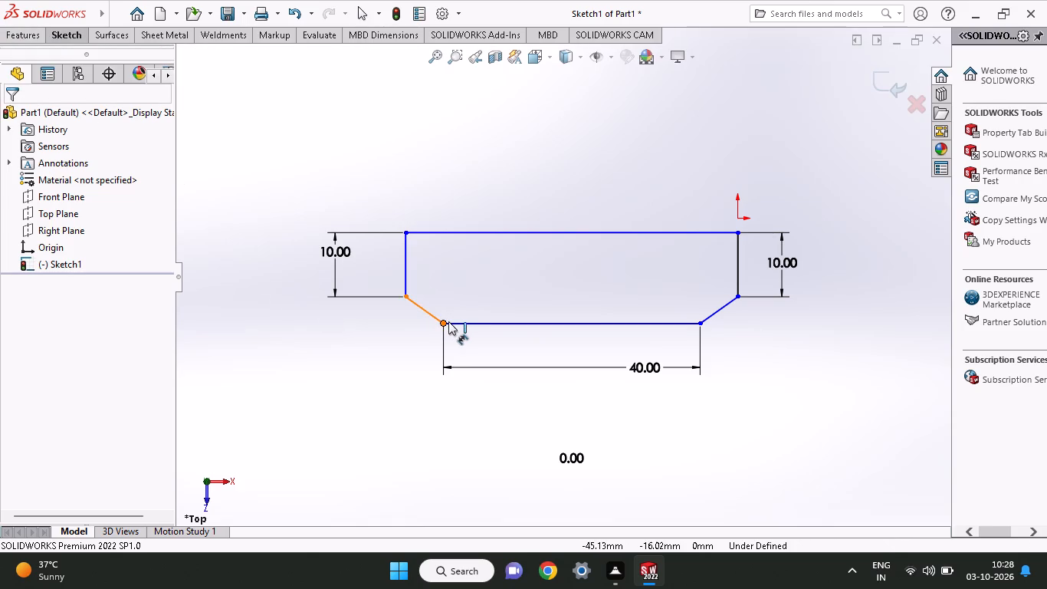
pyautogui.click(442, 324)
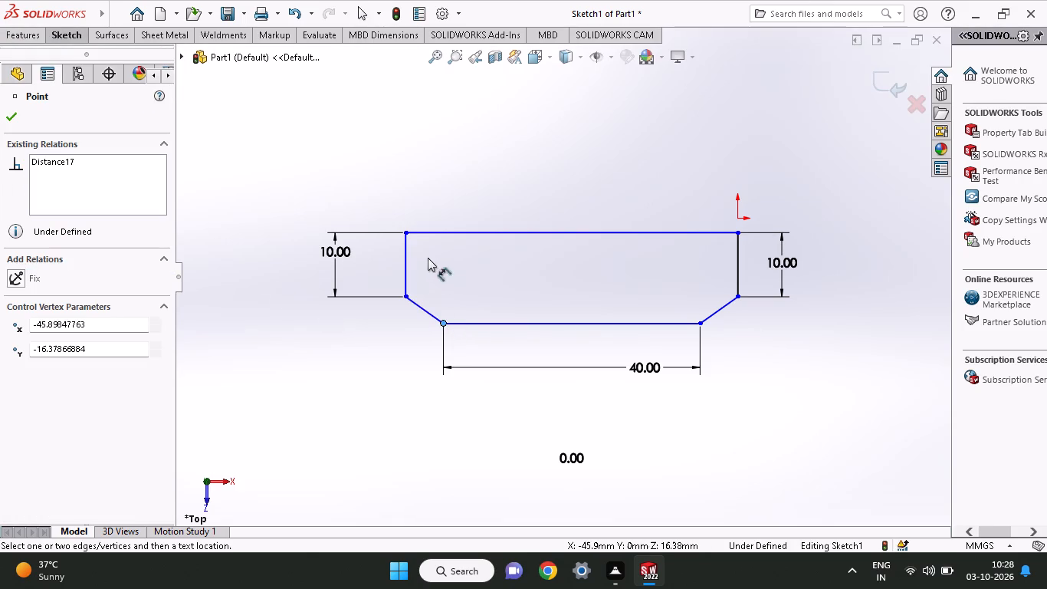
pyautogui.click(407, 234)
pyautogui.click(297, 239)
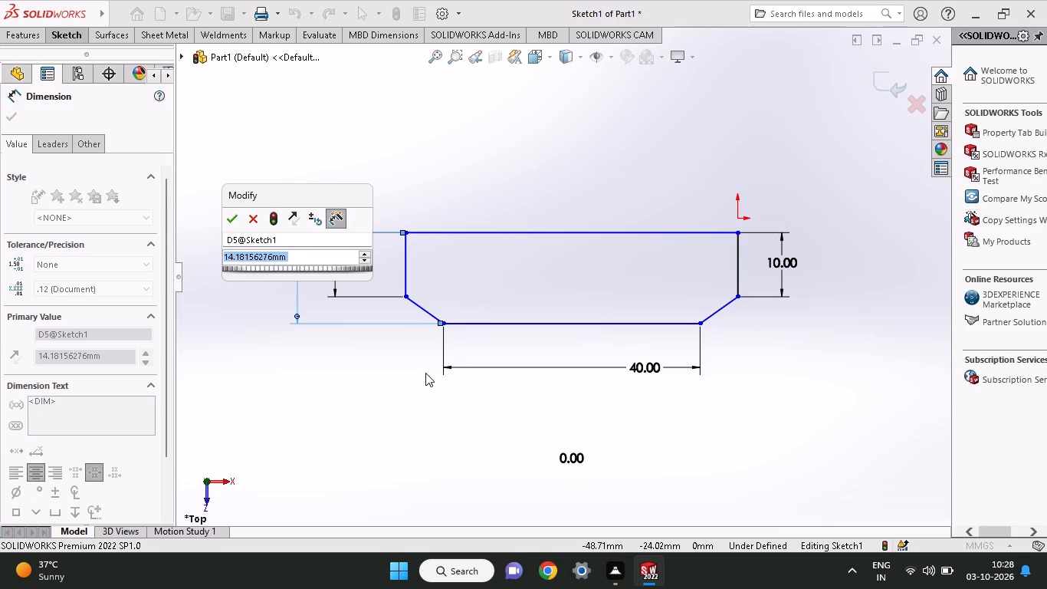
pyautogui.write('16')
pyautogui.press('Return')
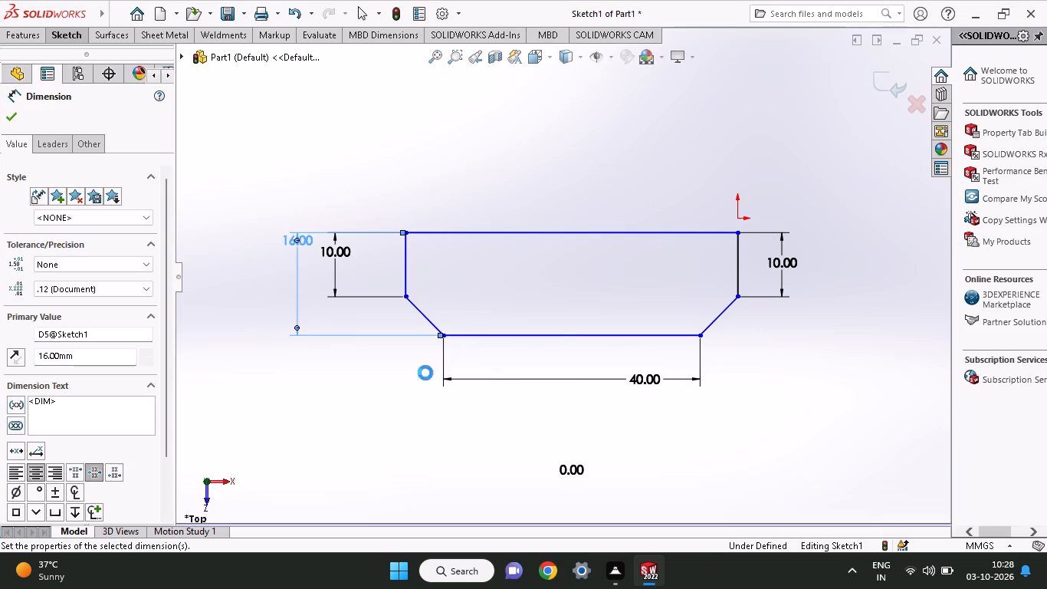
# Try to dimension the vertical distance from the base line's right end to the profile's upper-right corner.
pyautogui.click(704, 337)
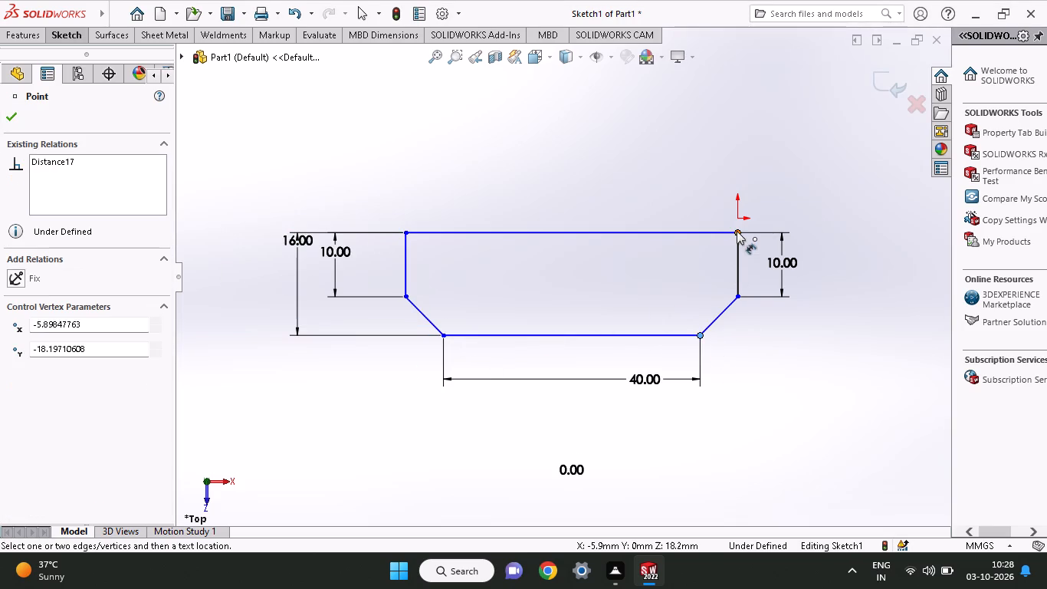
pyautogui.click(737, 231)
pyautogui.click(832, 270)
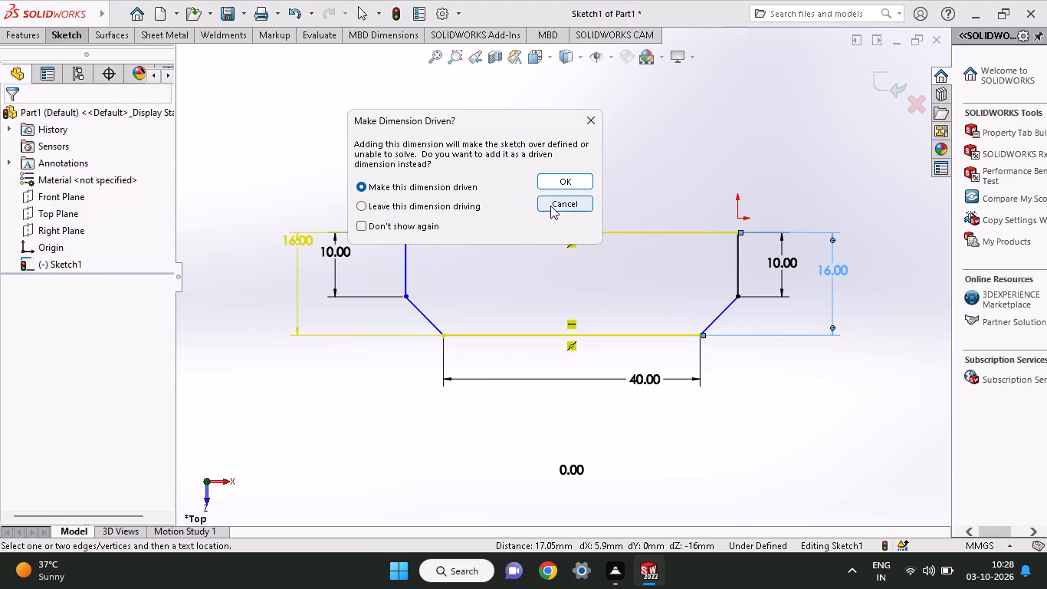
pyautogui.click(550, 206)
# Extrude the closed profile as a boss with a blind depth of 7 mm.
pyautogui.click(30, 36)
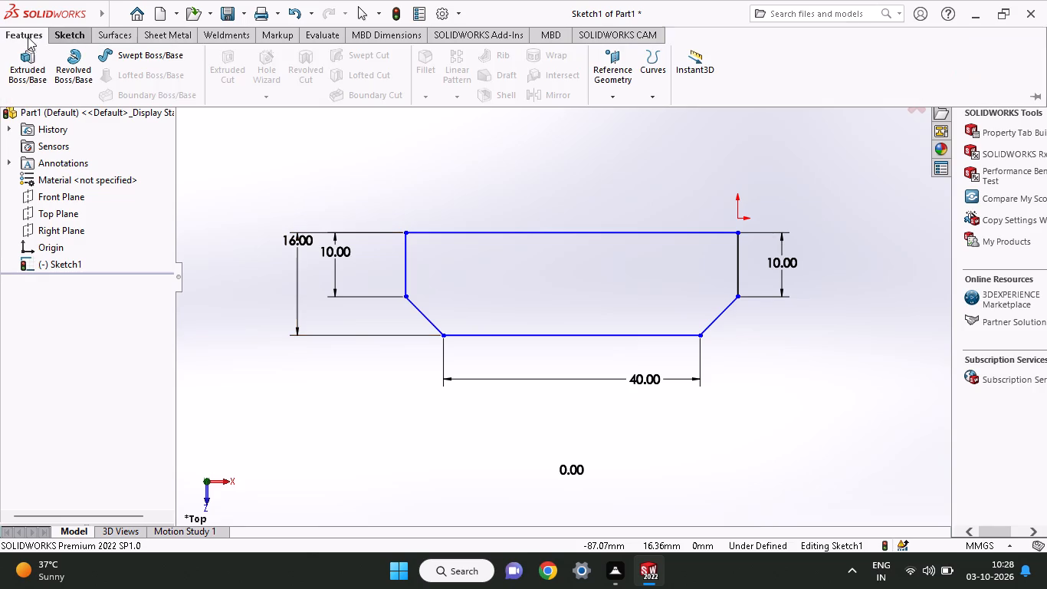
pyautogui.click(28, 68)
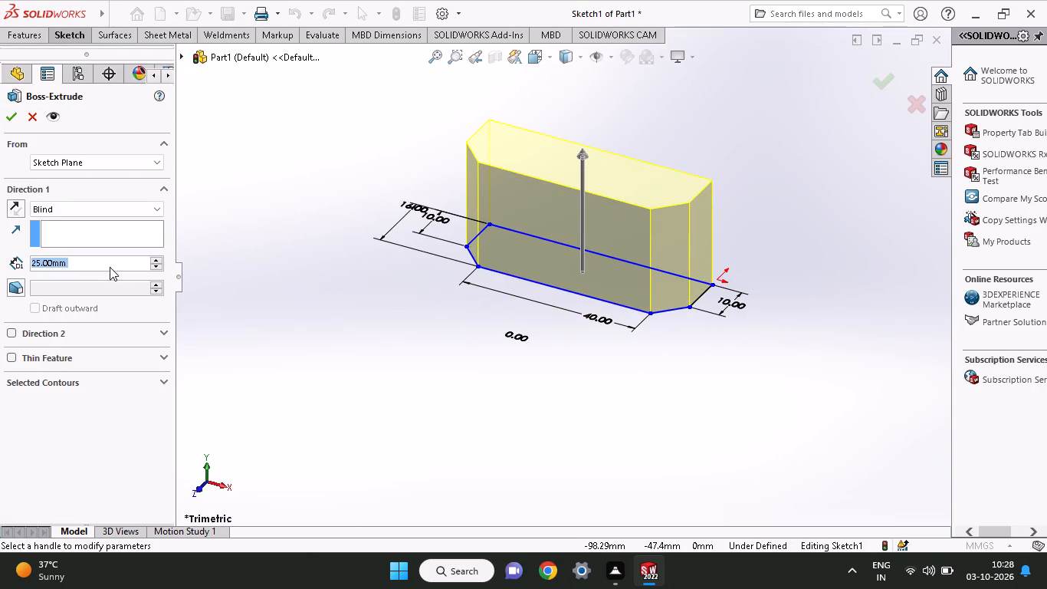
pyautogui.press('7')
pyautogui.press('Return')
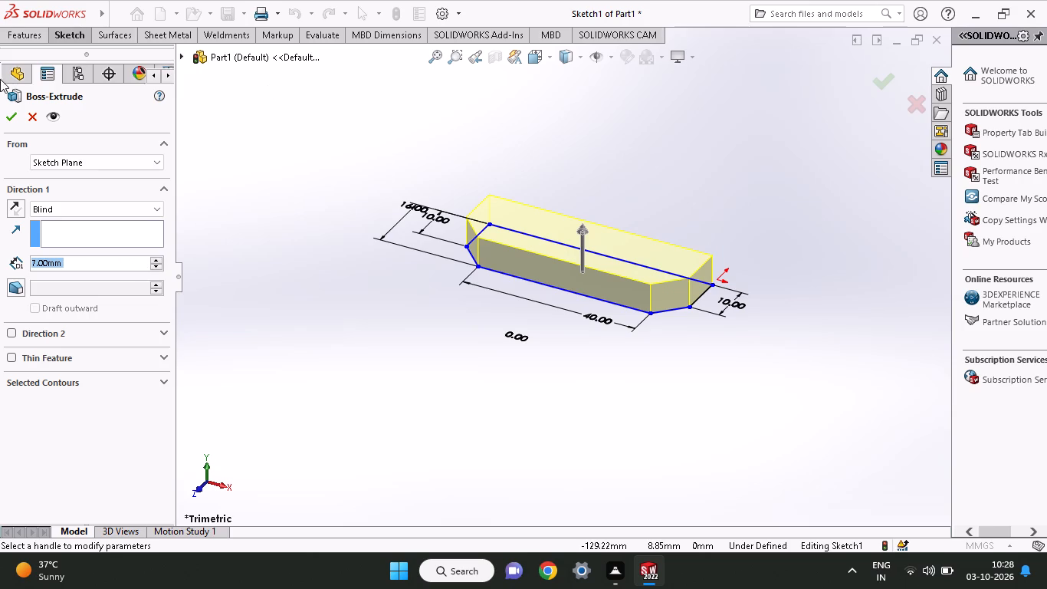
pyautogui.click(4, 120)
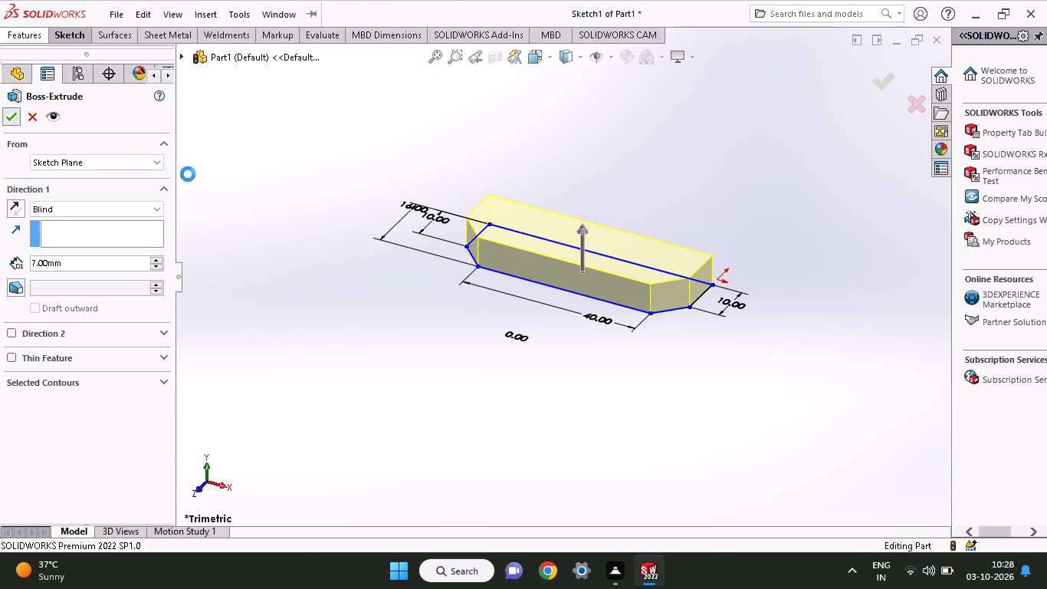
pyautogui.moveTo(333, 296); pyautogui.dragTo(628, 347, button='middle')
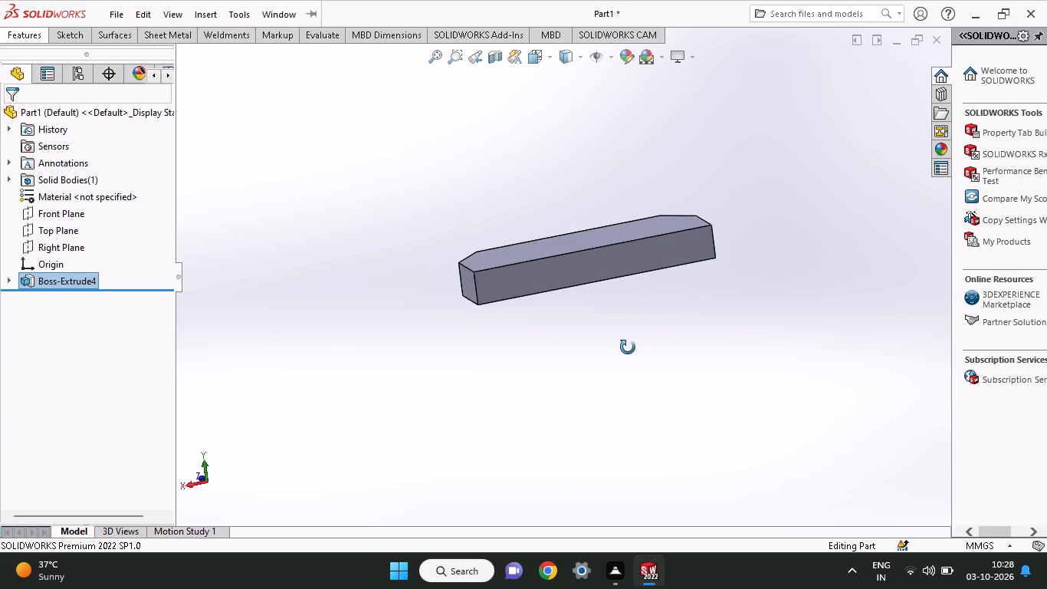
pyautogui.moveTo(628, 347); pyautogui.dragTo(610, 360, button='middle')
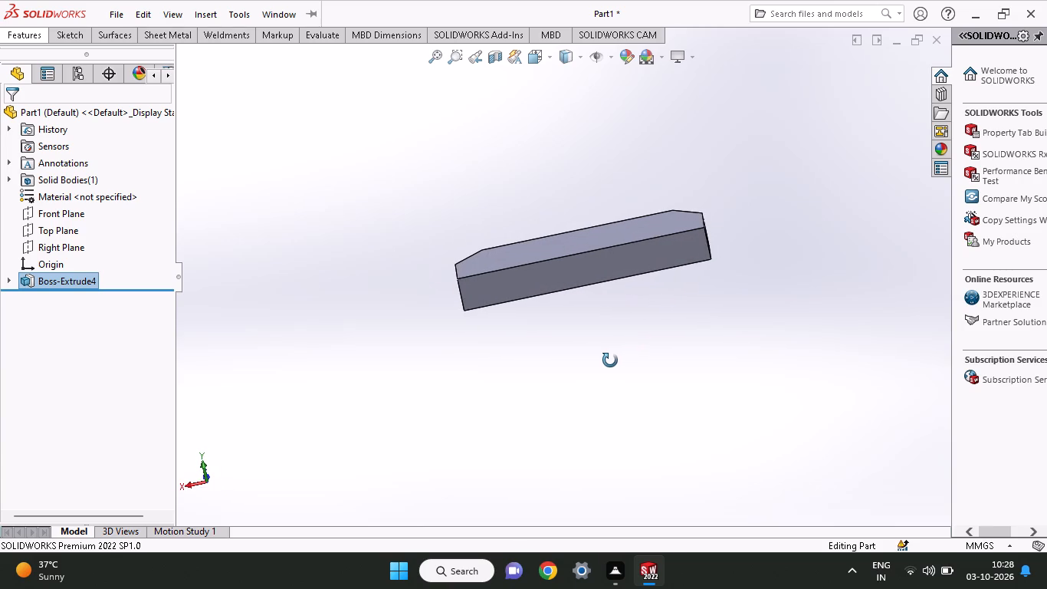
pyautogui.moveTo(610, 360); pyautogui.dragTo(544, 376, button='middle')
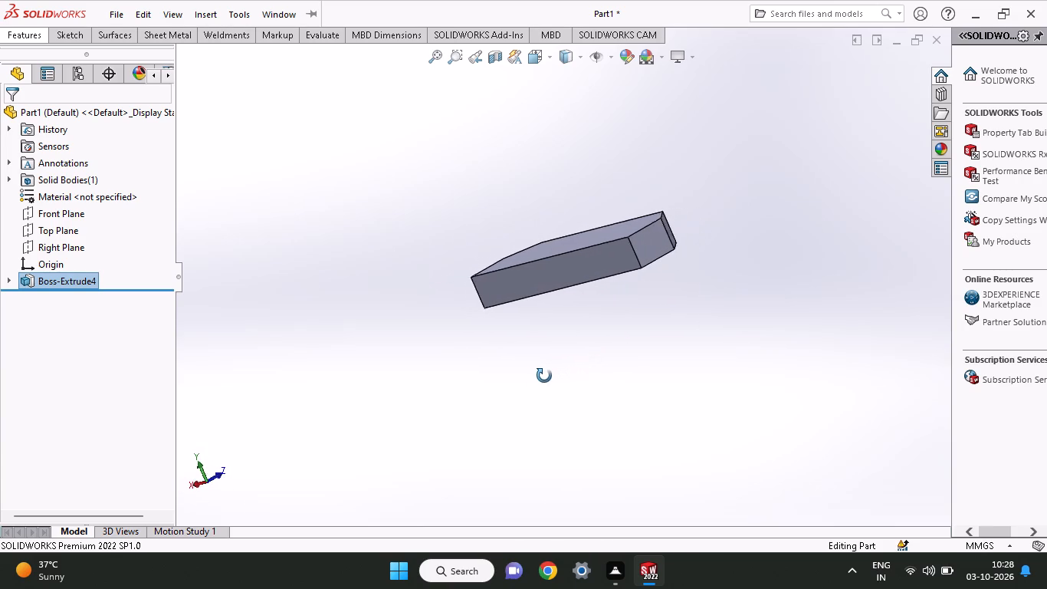
# Inspect the extruded part with the tapered ends from all sides, including its narrow edge faces.
pyautogui.moveTo(544, 376); pyautogui.dragTo(629, 308, button='middle')
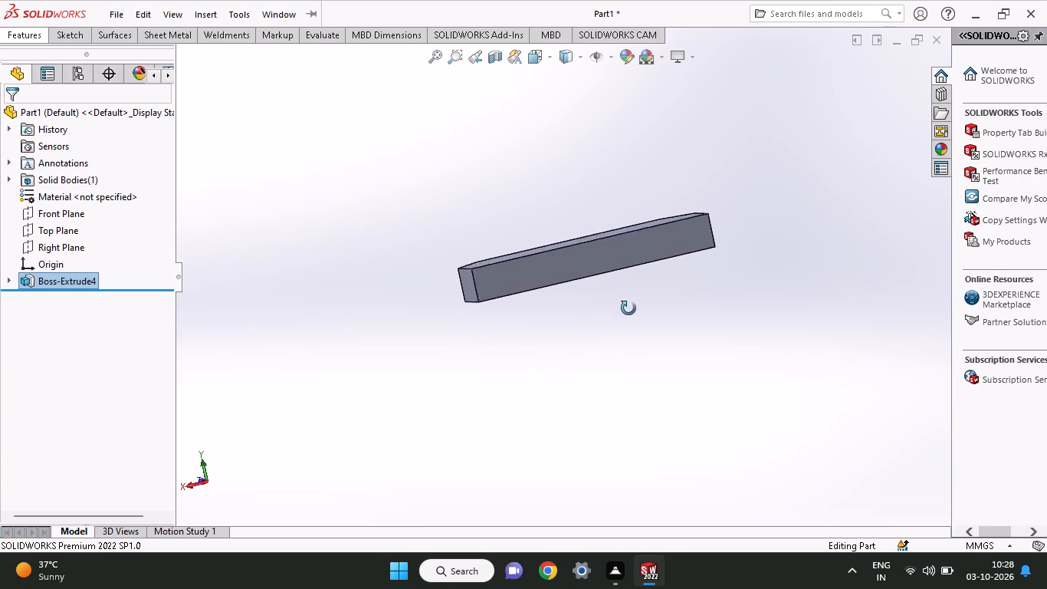
pyautogui.moveTo(629, 308); pyautogui.dragTo(629, 301, button='middle')
pyautogui.moveTo(484, 360); pyautogui.dragTo(422, 444, button='middle')
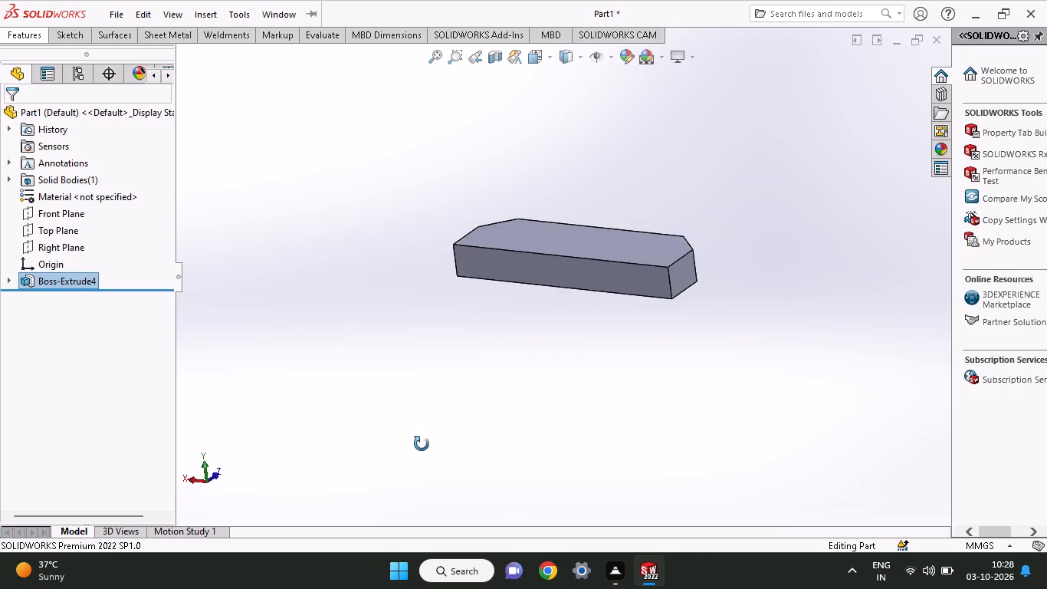
pyautogui.moveTo(422, 444); pyautogui.dragTo(470, 503, button='middle')
pyautogui.moveTo(420, 291); pyautogui.dragTo(378, 335, button='middle')
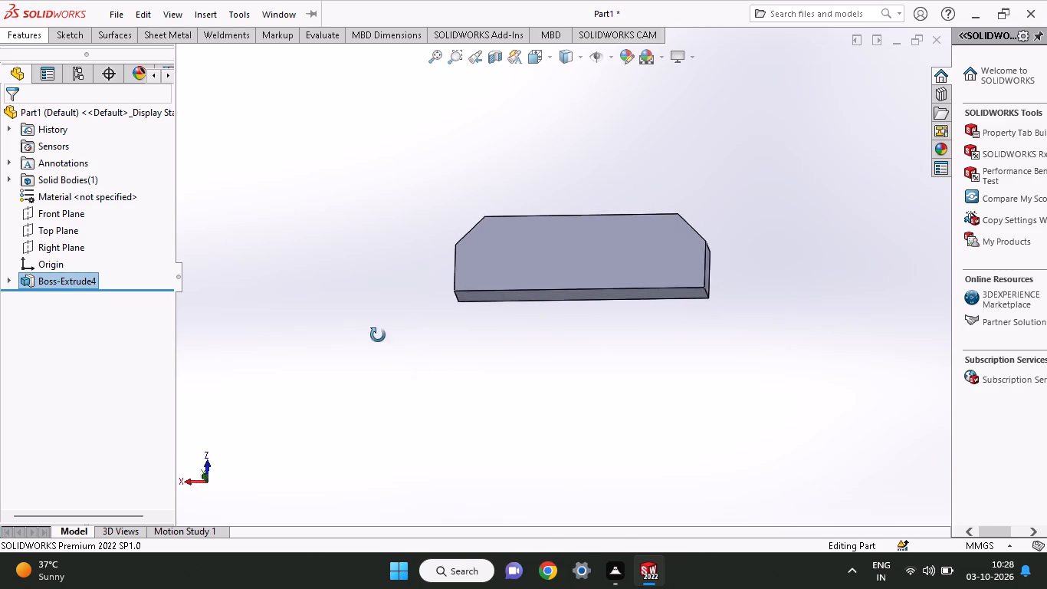
pyautogui.moveTo(378, 335); pyautogui.dragTo(376, 281, button='middle')
pyautogui.moveTo(376, 281); pyautogui.dragTo(405, 411, button='middle')
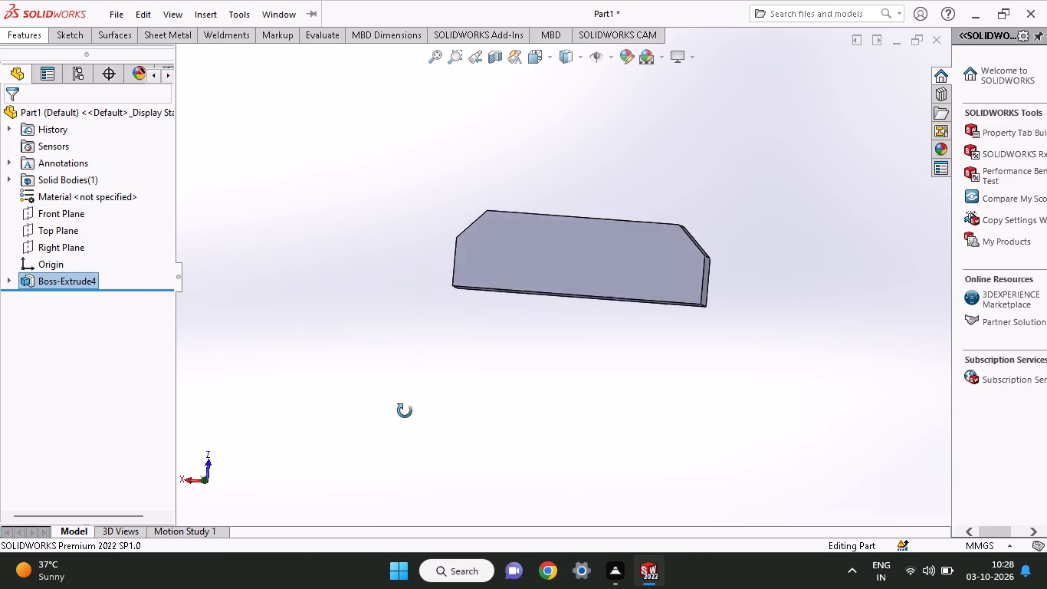
pyautogui.moveTo(405, 411); pyautogui.dragTo(370, 385, button='middle')
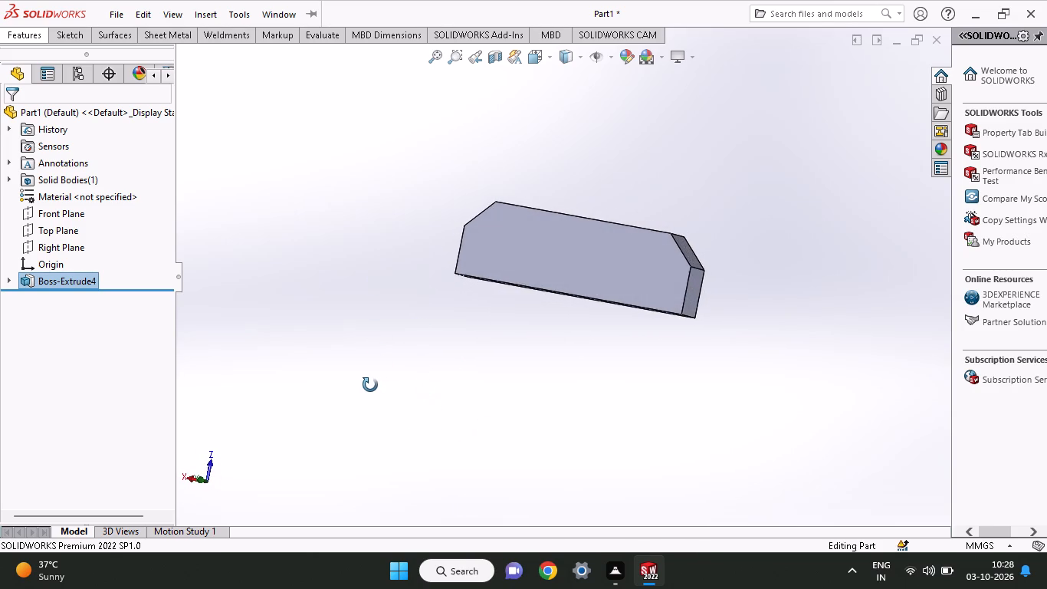
pyautogui.moveTo(370, 385); pyautogui.dragTo(381, 449, button='middle')
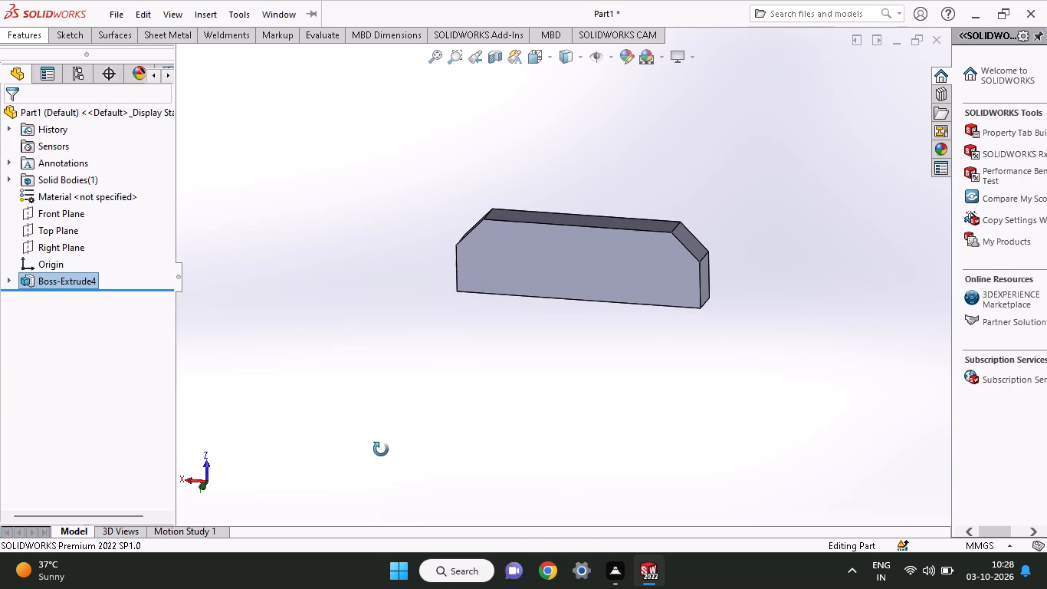
pyautogui.moveTo(381, 449); pyautogui.dragTo(280, 463, button='middle')
pyautogui.moveTo(411, 273); pyautogui.dragTo(295, 360, button='middle')
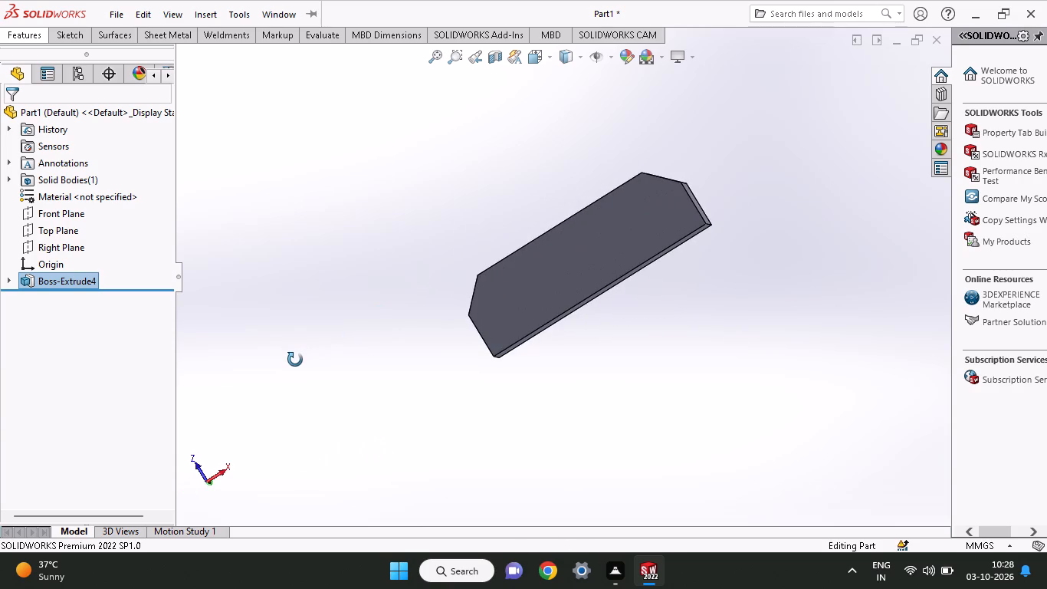
pyautogui.moveTo(295, 360); pyautogui.dragTo(520, 404, button='middle')
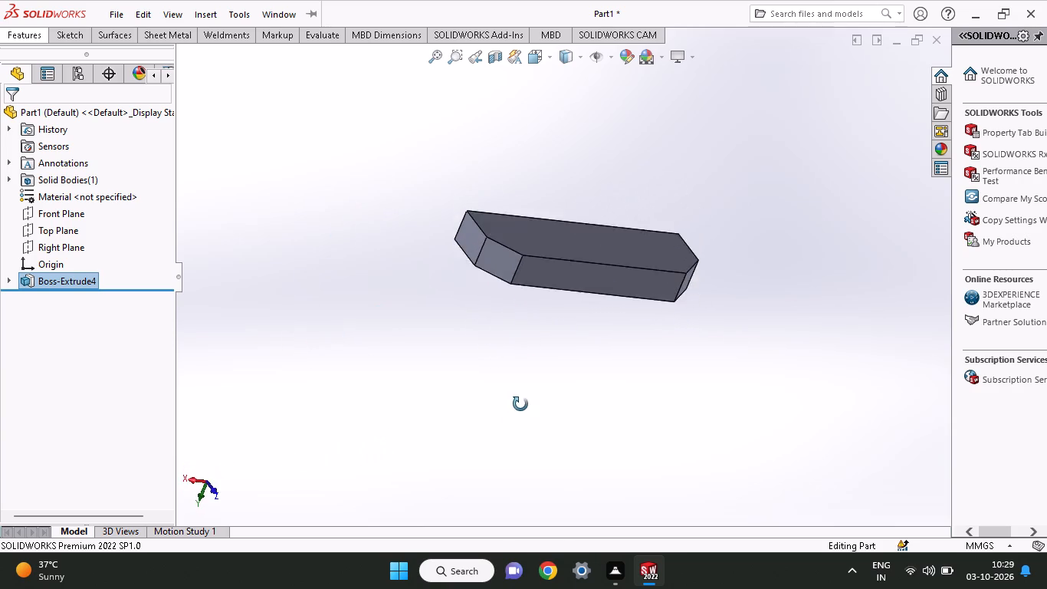
pyautogui.moveTo(520, 404); pyautogui.dragTo(509, 429, button='middle')
pyautogui.moveTo(569, 191); pyautogui.dragTo(538, 303, button='middle')
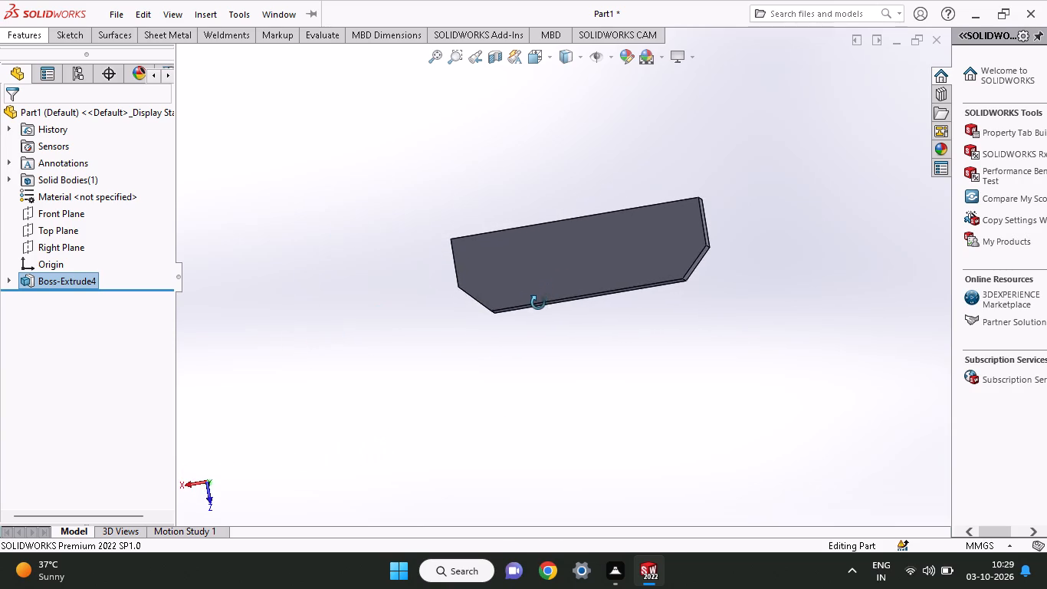
pyautogui.moveTo(538, 303); pyautogui.dragTo(542, 323, button='middle')
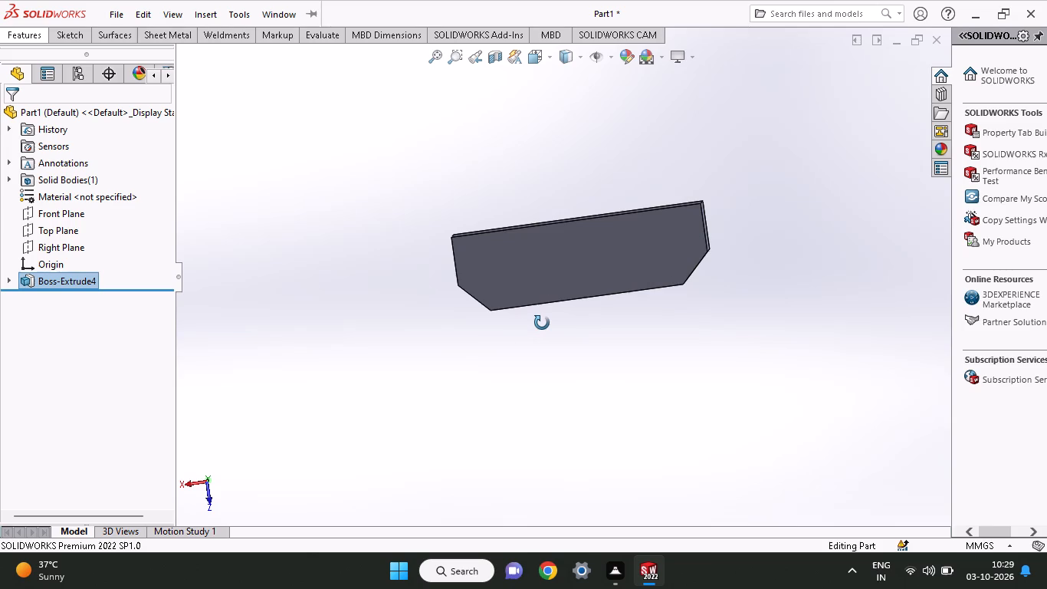
pyautogui.moveTo(542, 323); pyautogui.dragTo(523, 200, button='middle')
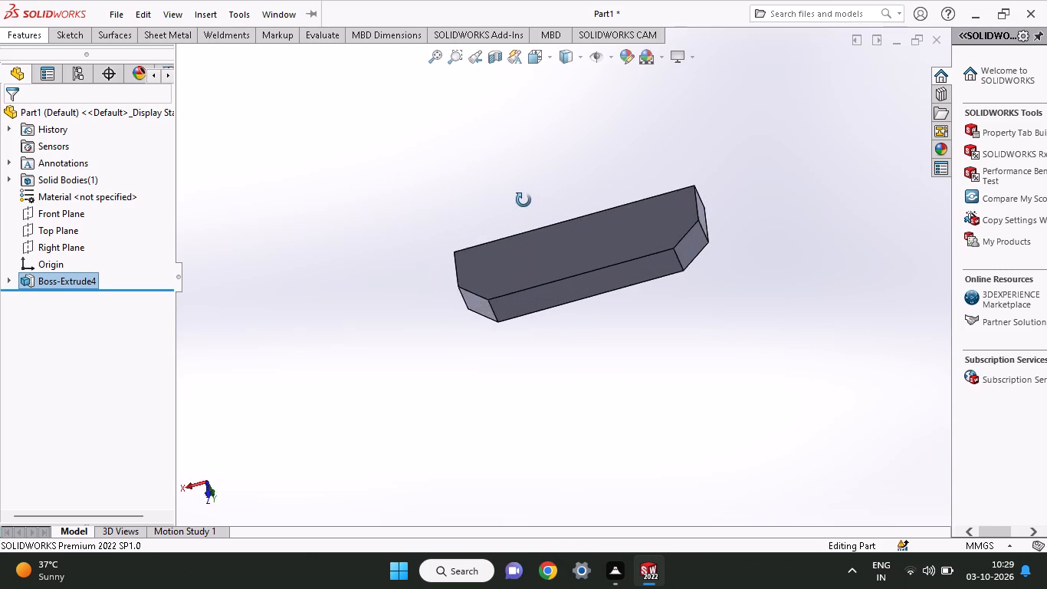
pyautogui.moveTo(523, 200); pyautogui.dragTo(535, 152, button='middle')
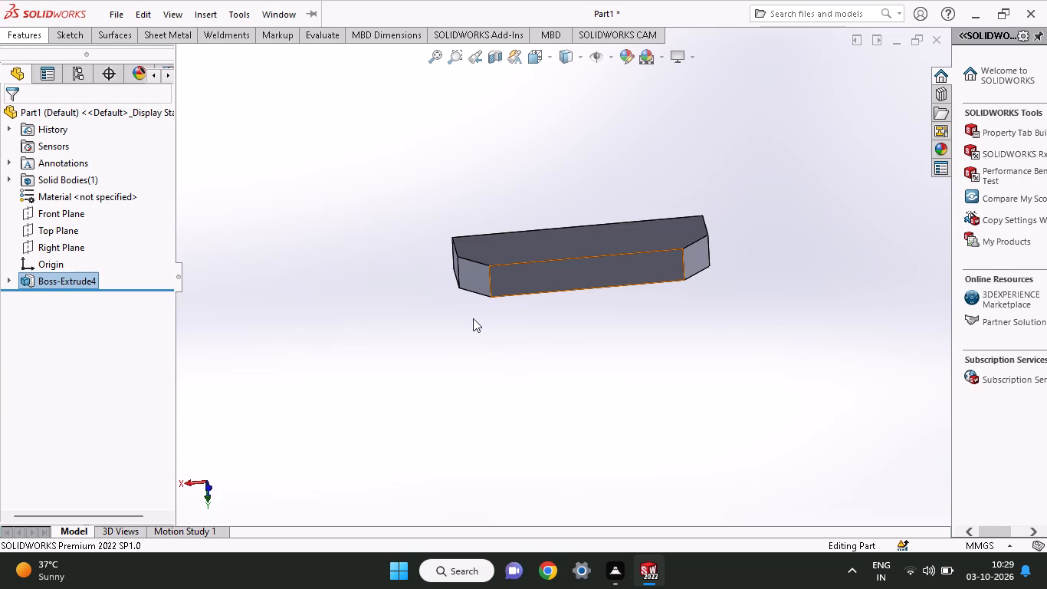
# On the narrow face between the slanted ends, sketch a 7 mm vertical line from the lower edge's midpoint to the upper edge.
pyautogui.click(559, 266)
pyautogui.click(635, 225)
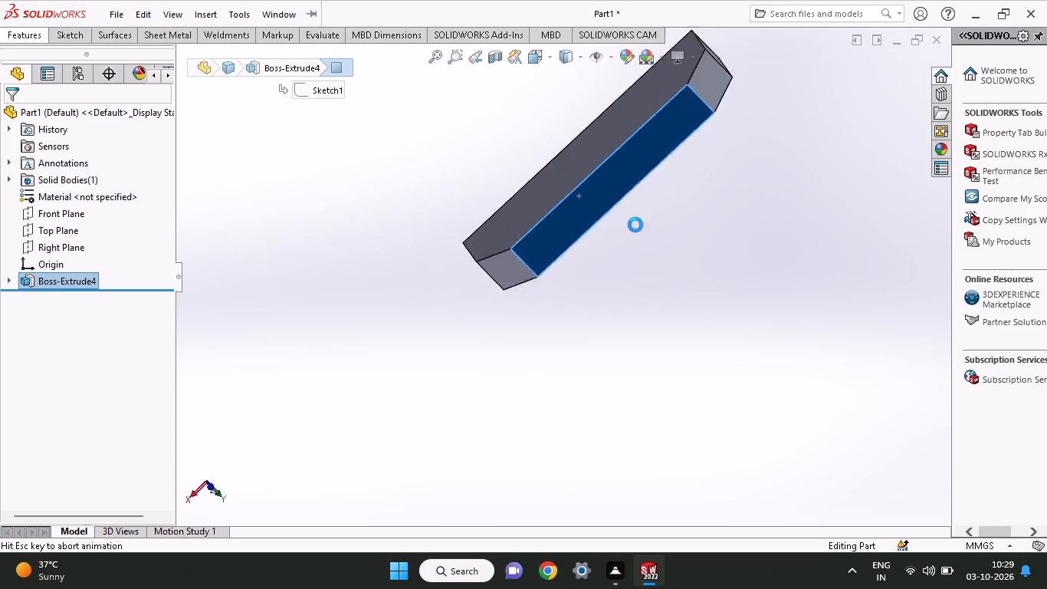
pyautogui.click(74, 42)
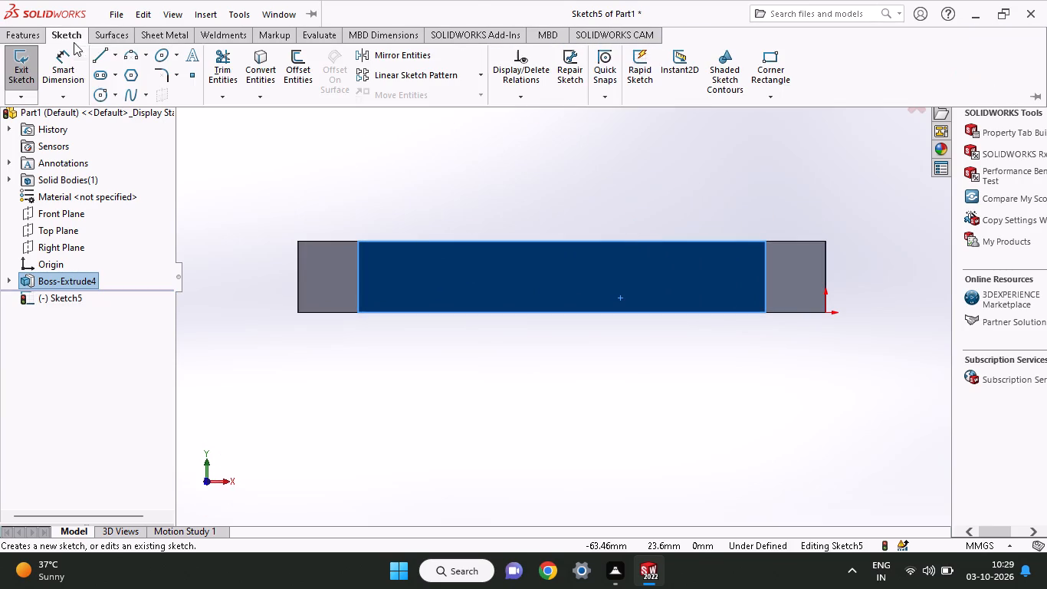
pyautogui.click(99, 58)
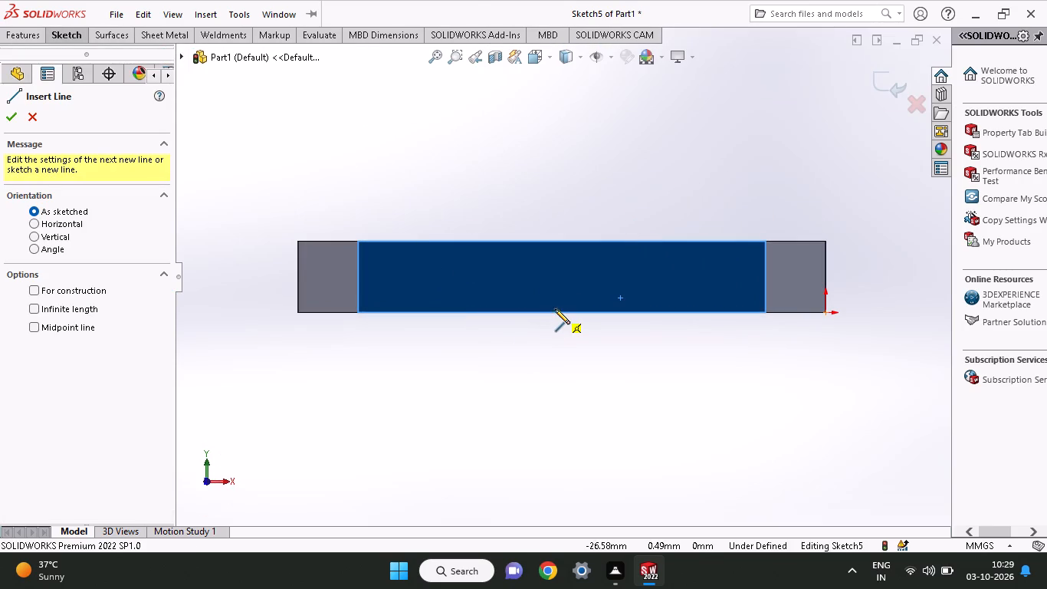
pyautogui.click(563, 312)
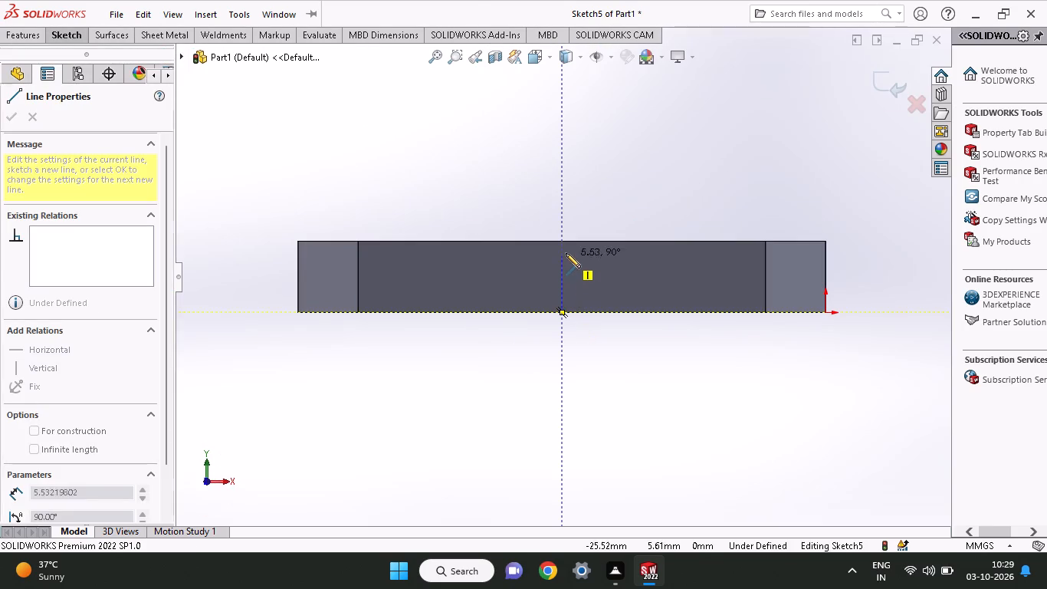
pyautogui.click(561, 240)
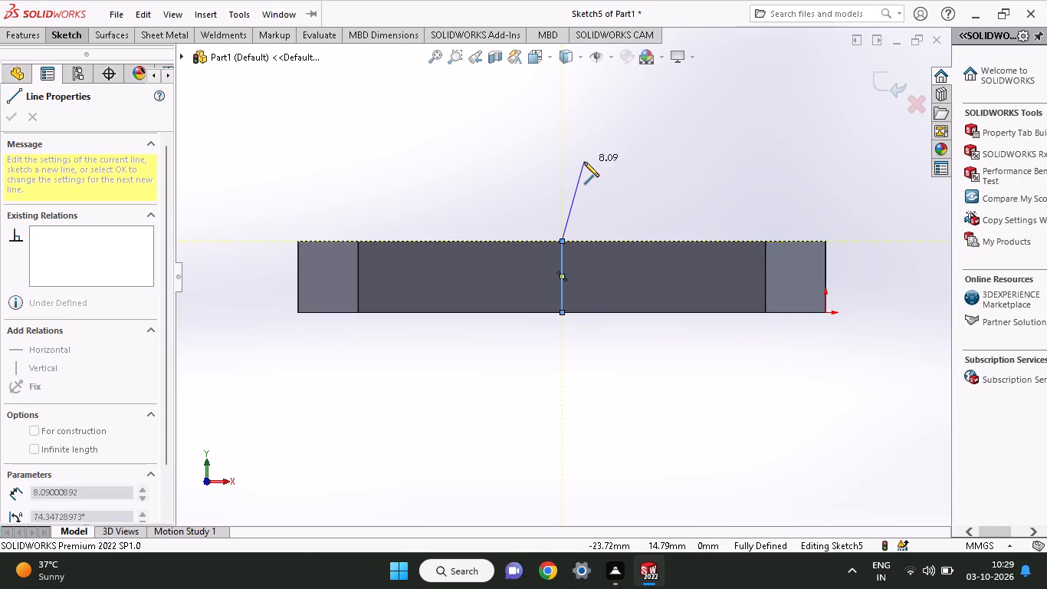
pyautogui.rightClick(597, 137)
pyautogui.click(607, 154)
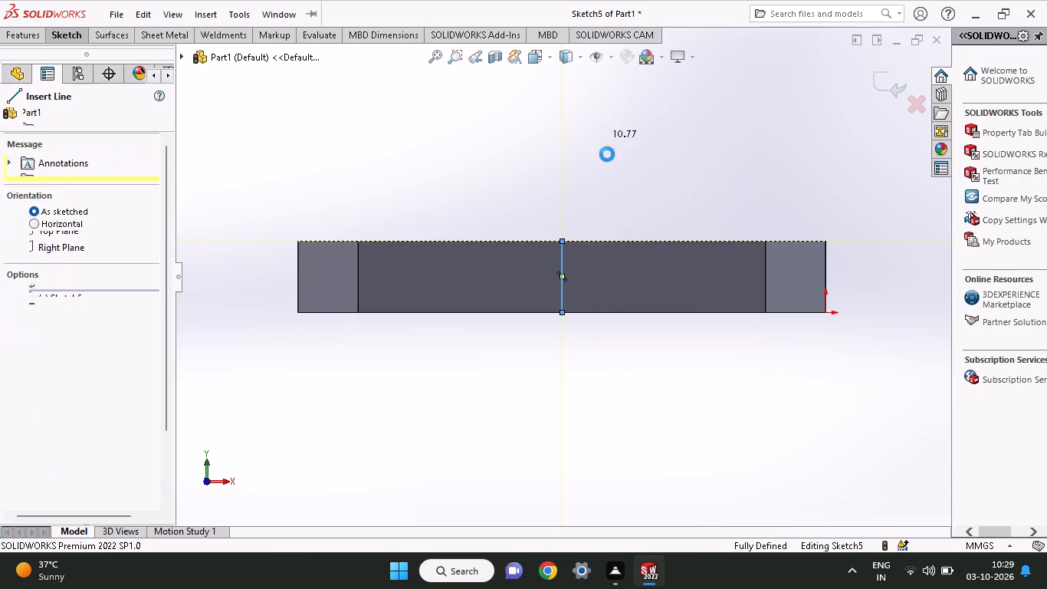
# Offset the centre line by 6.5 mm towards the origin, with the dimension added.
pyautogui.click(65, 40)
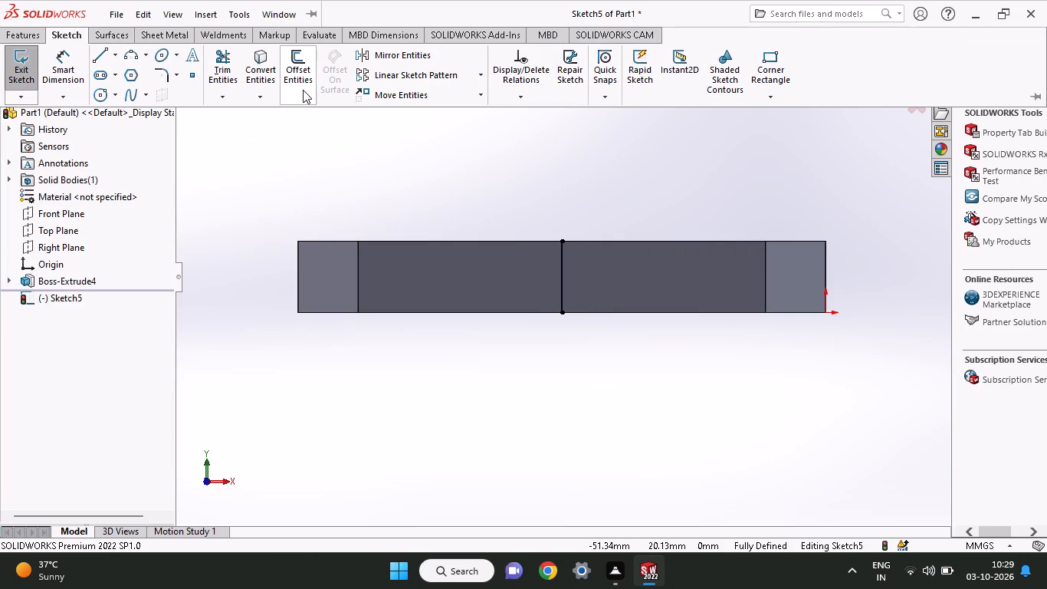
pyautogui.click(300, 75)
pyautogui.click(564, 280)
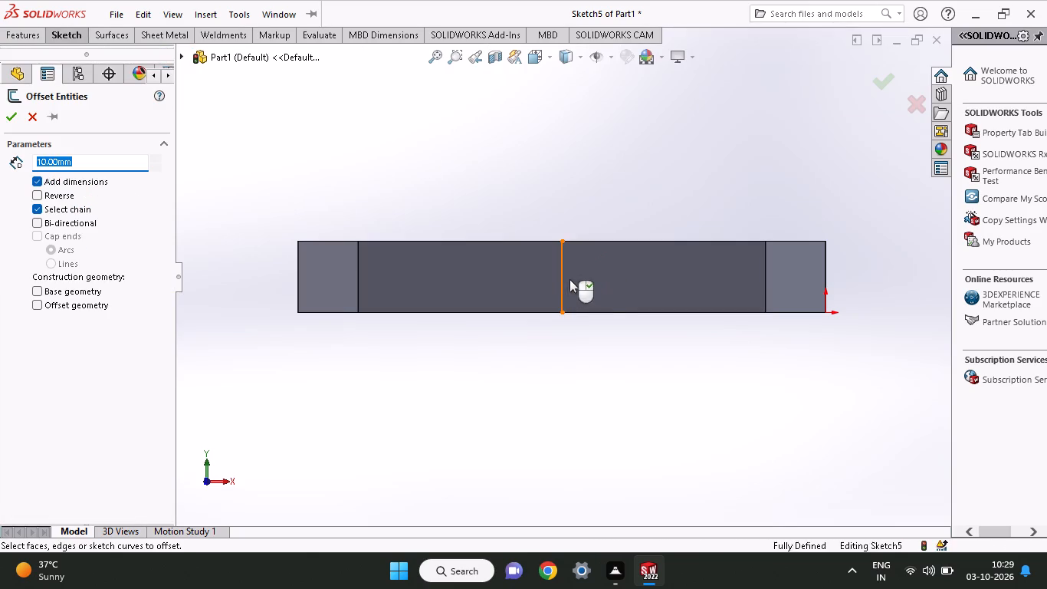
pyautogui.moveTo(87, 169); pyautogui.dragTo(77, 168)
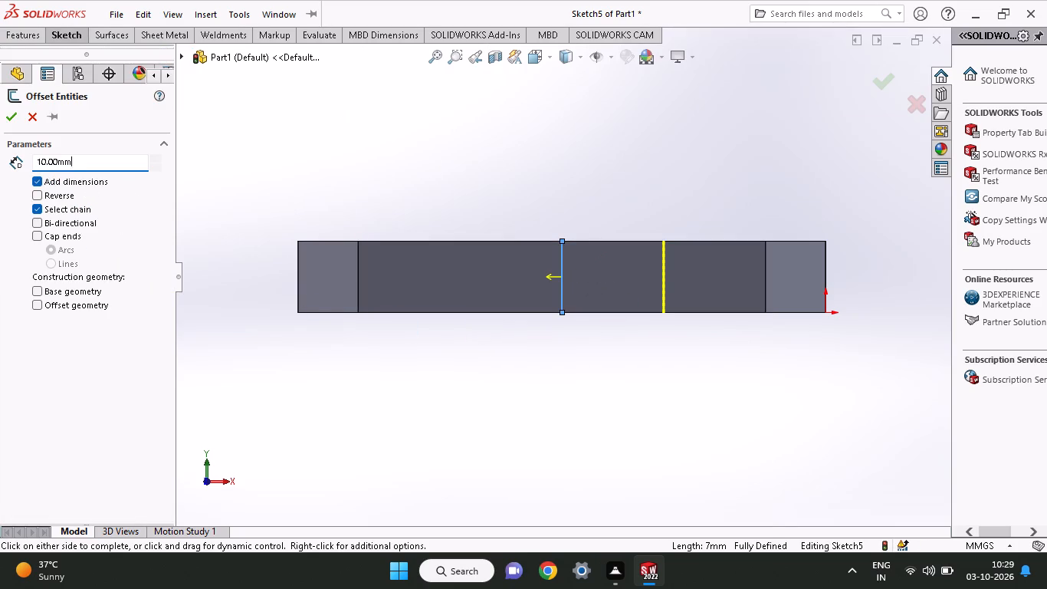
pyautogui.moveTo(77, 168); pyautogui.dragTo(0, 183)
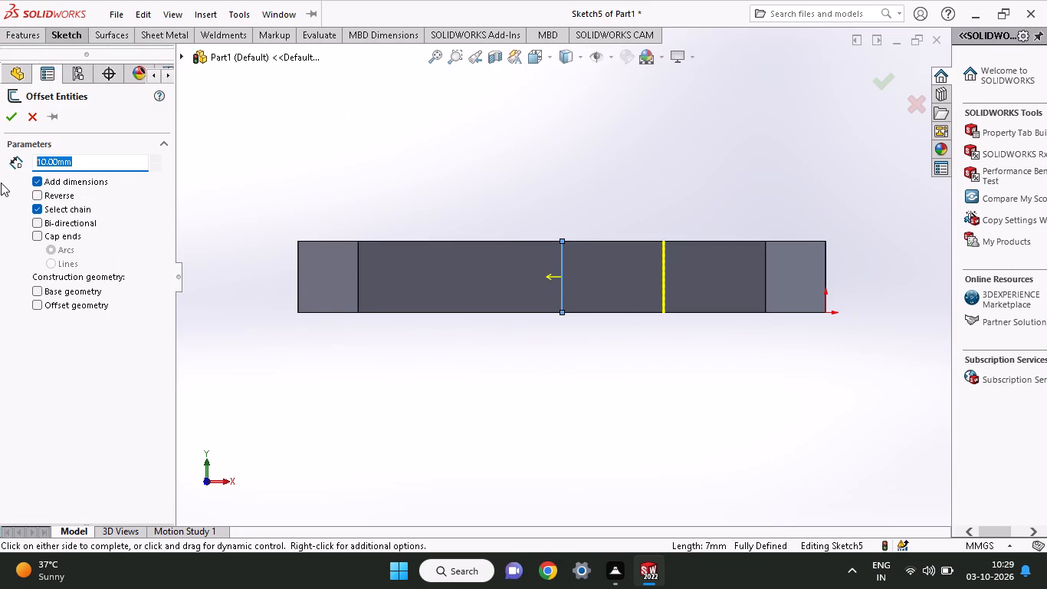
pyautogui.write('6.5')
pyautogui.press('Return')
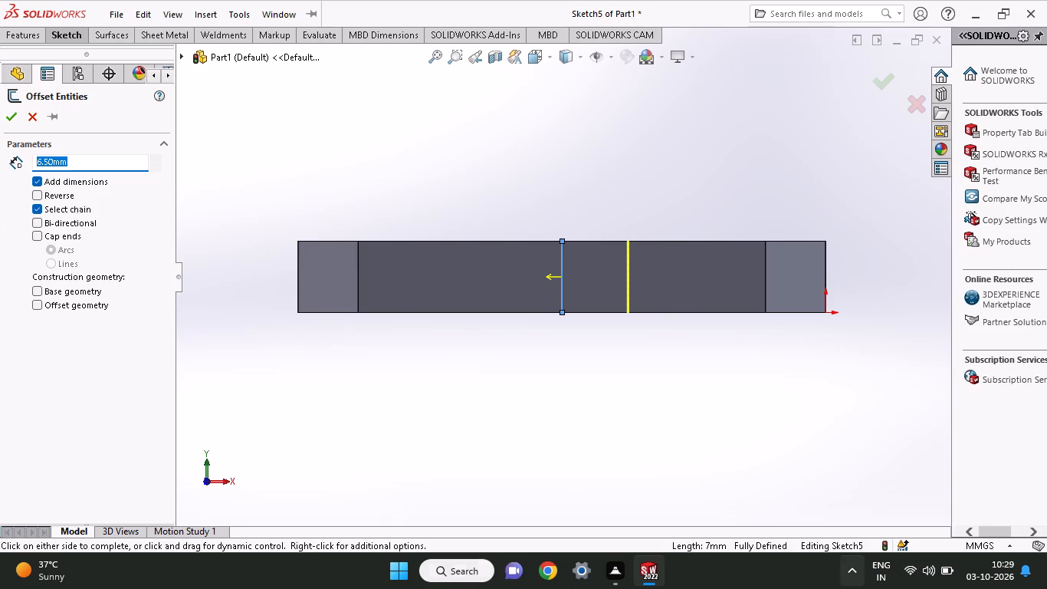
pyautogui.click(2, 116)
pyautogui.click(8, 110)
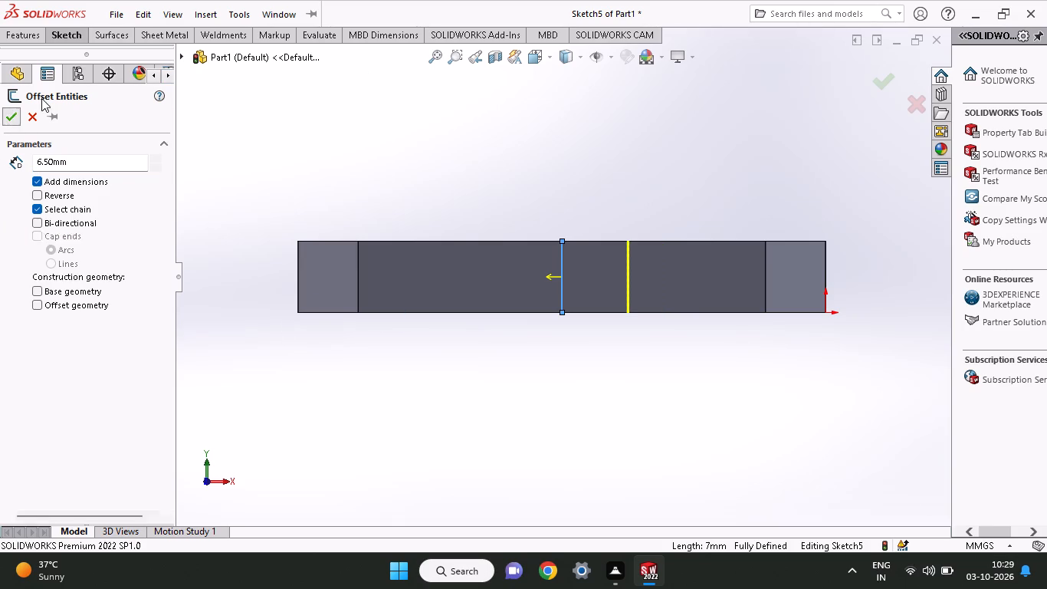
# Offset the centre line by 6.5 mm again in the reversed direction, away from the origin.
pyautogui.click(67, 27)
pyautogui.click(70, 35)
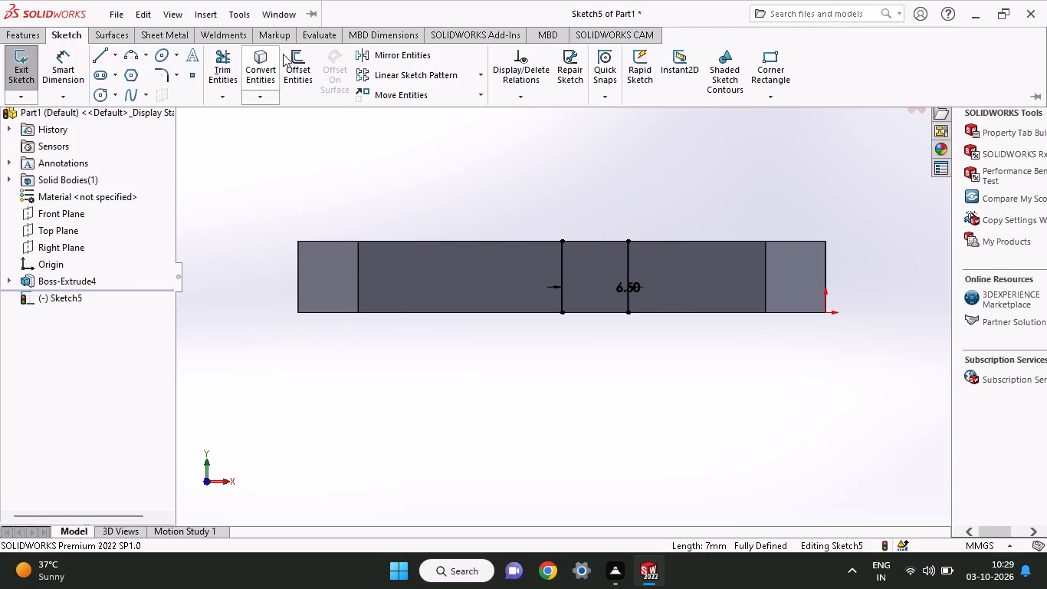
pyautogui.click(285, 56)
pyautogui.click(560, 251)
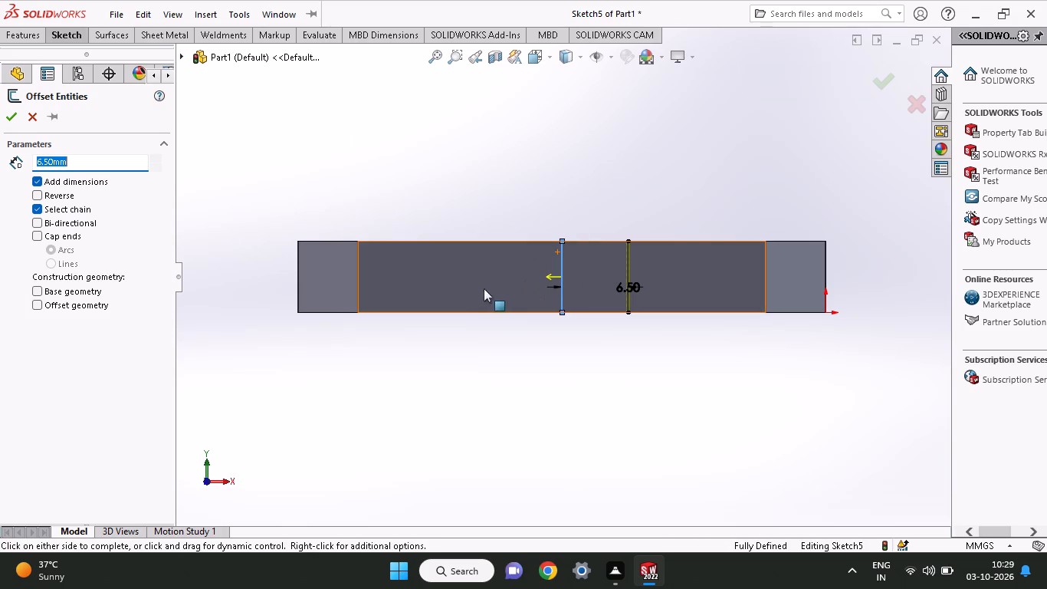
pyautogui.click(68, 192)
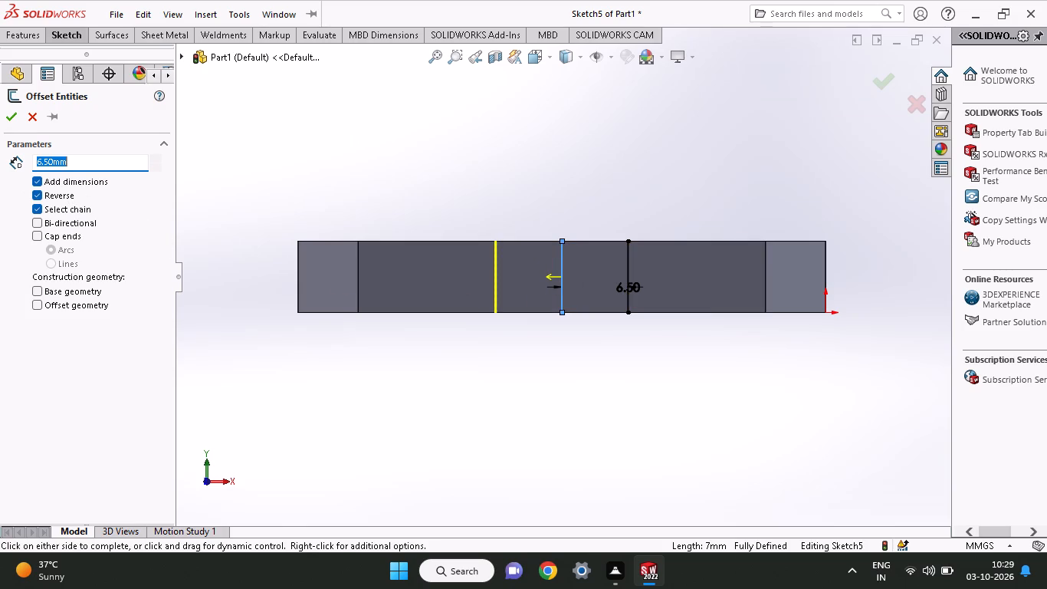
pyautogui.click(8, 126)
pyautogui.click(9, 120)
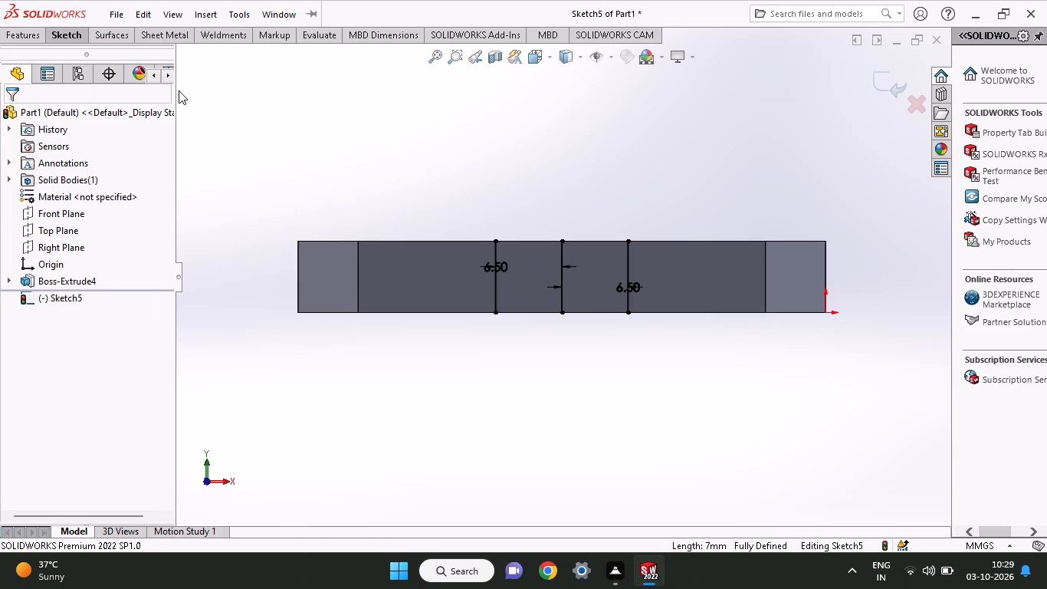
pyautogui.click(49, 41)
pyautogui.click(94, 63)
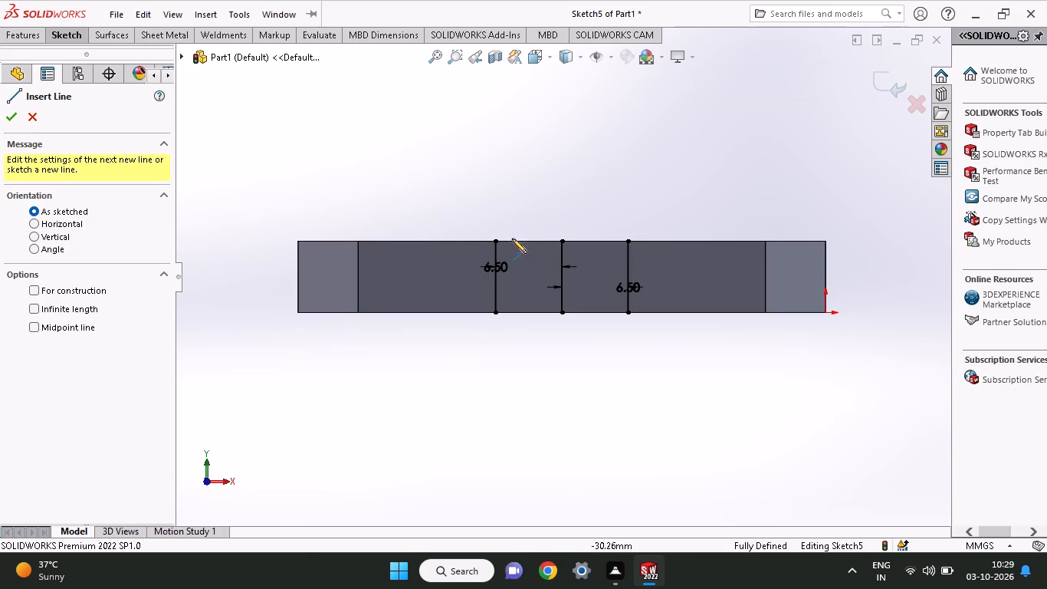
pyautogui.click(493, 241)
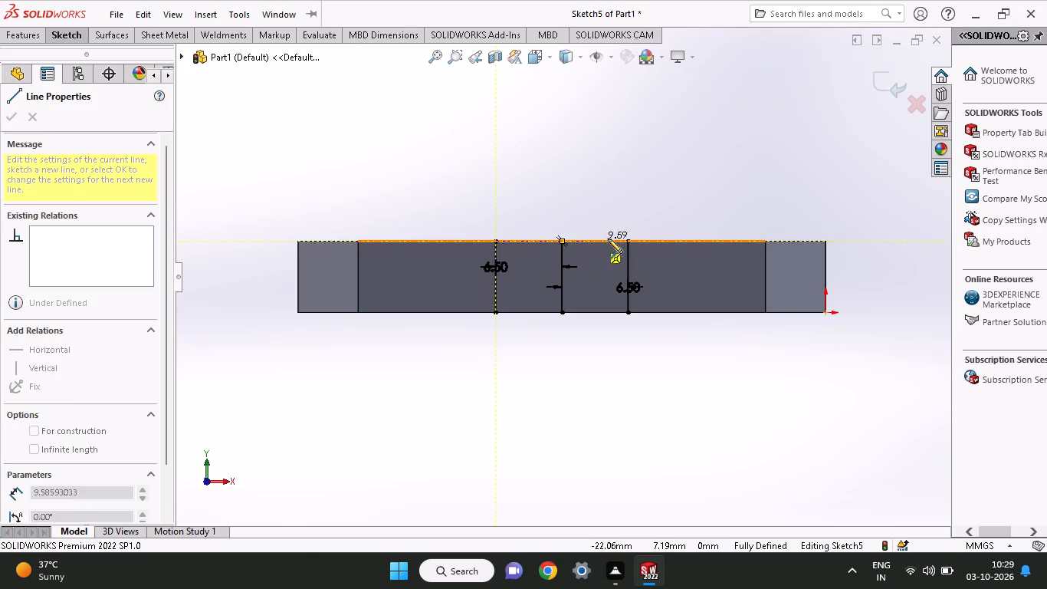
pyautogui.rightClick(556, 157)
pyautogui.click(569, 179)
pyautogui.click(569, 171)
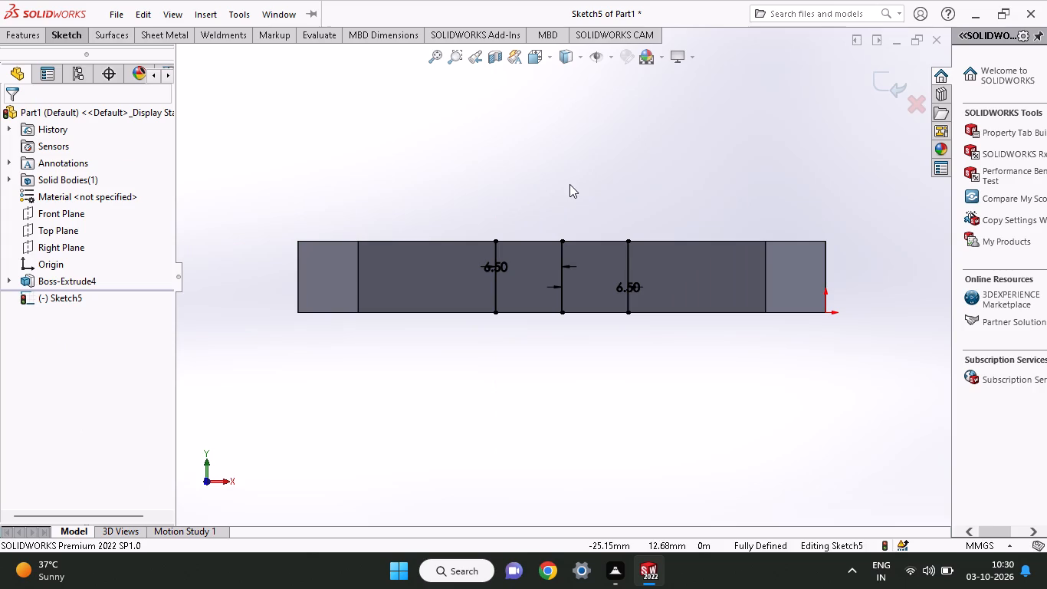
# Finish the sketch of the centre and offset lines on the narrow face.
pyautogui.moveTo(591, 144); pyautogui.dragTo(523, 314, button='middle')
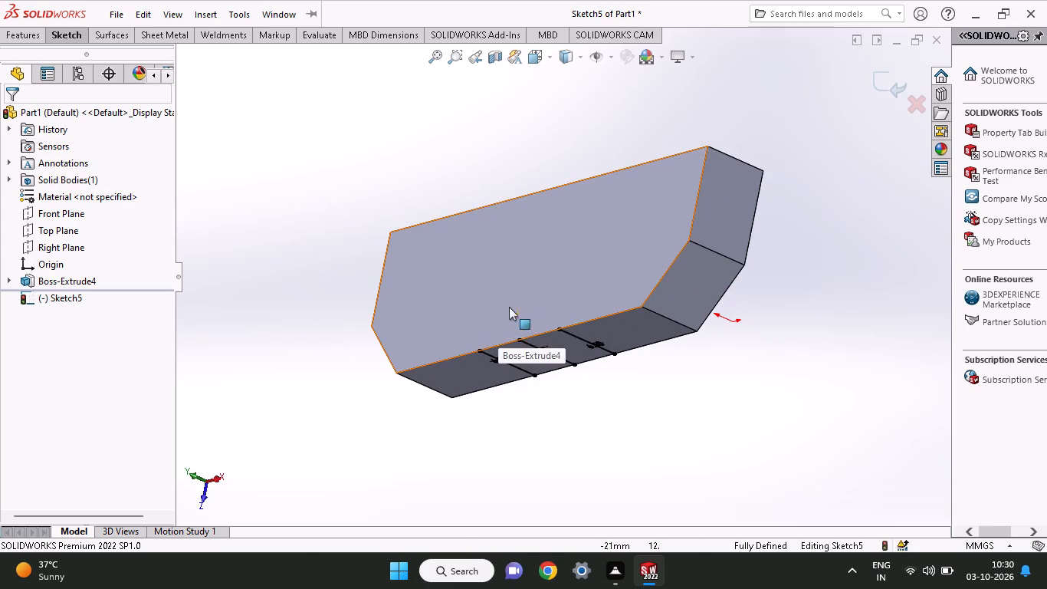
pyautogui.moveTo(521, 292); pyautogui.dragTo(628, 336, button='middle')
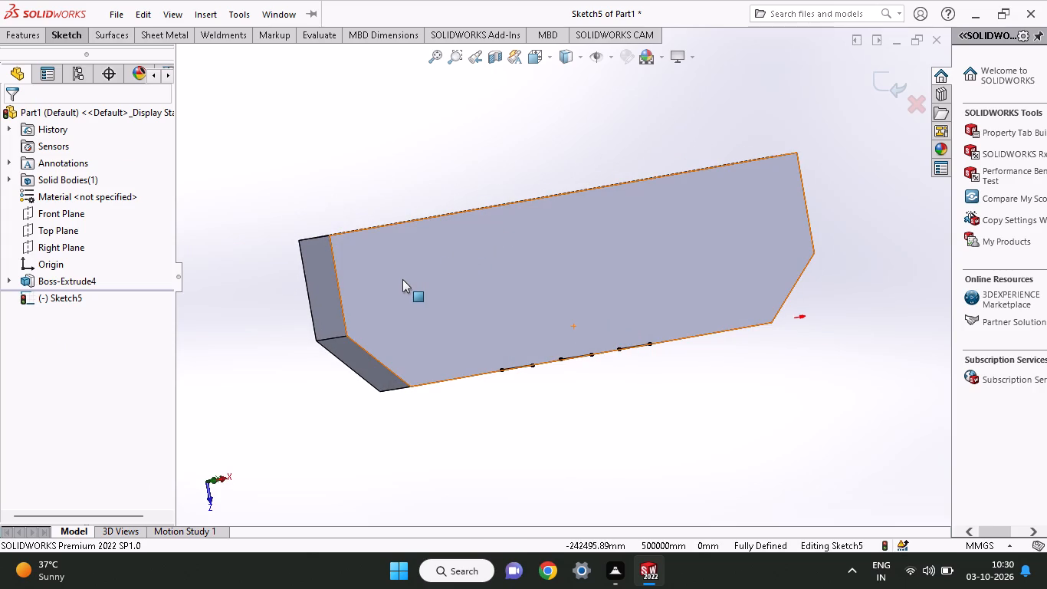
pyautogui.click(384, 271)
pyautogui.rightClick(361, 97)
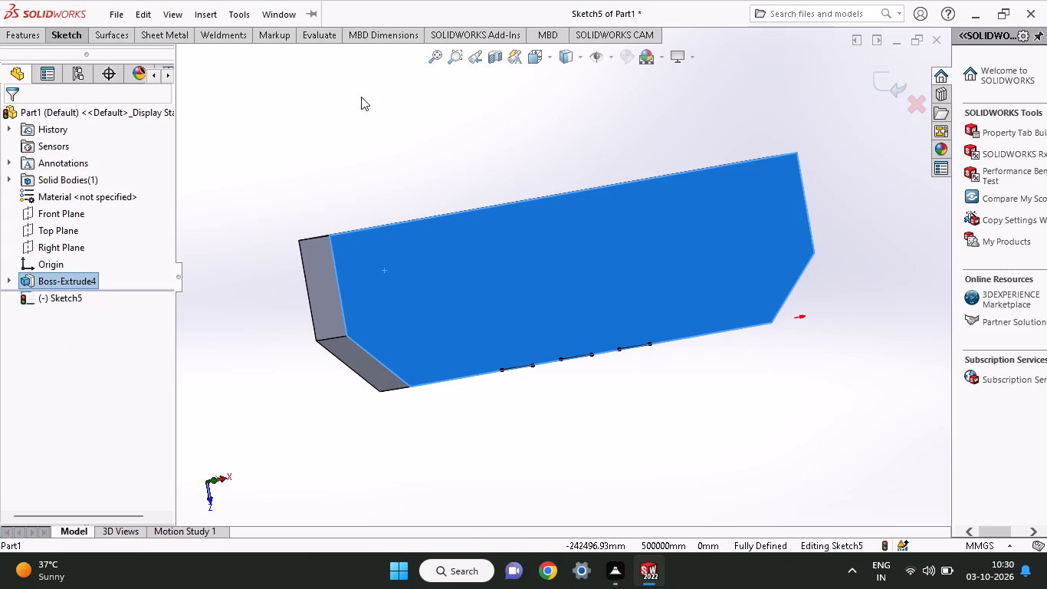
pyautogui.click(527, 74)
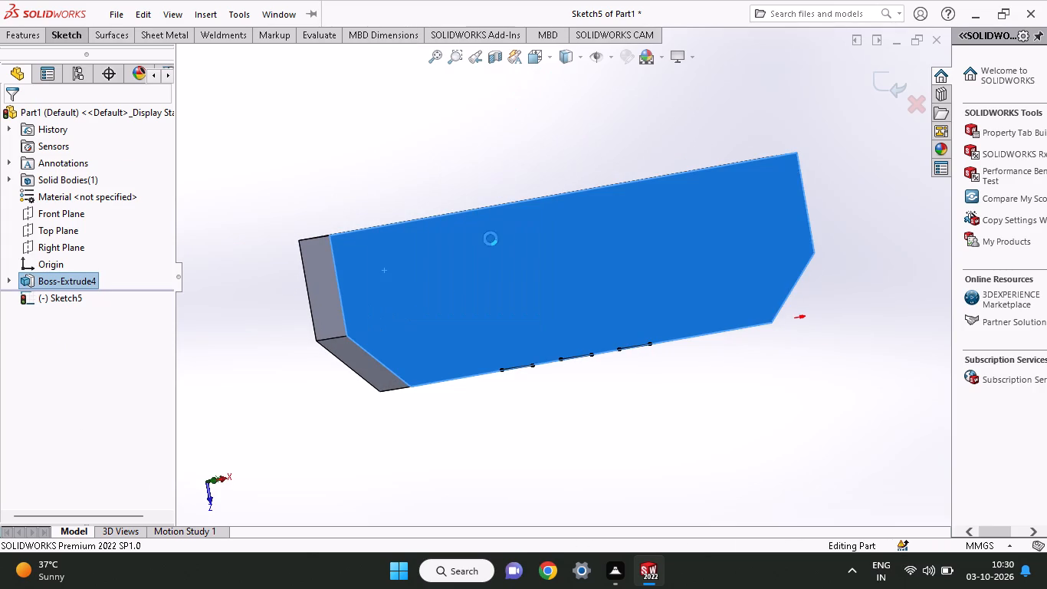
# On the large flat face, start a sketch and draw a circle about 3.5 mm in radius near the end away from the origin.
pyautogui.click(394, 323)
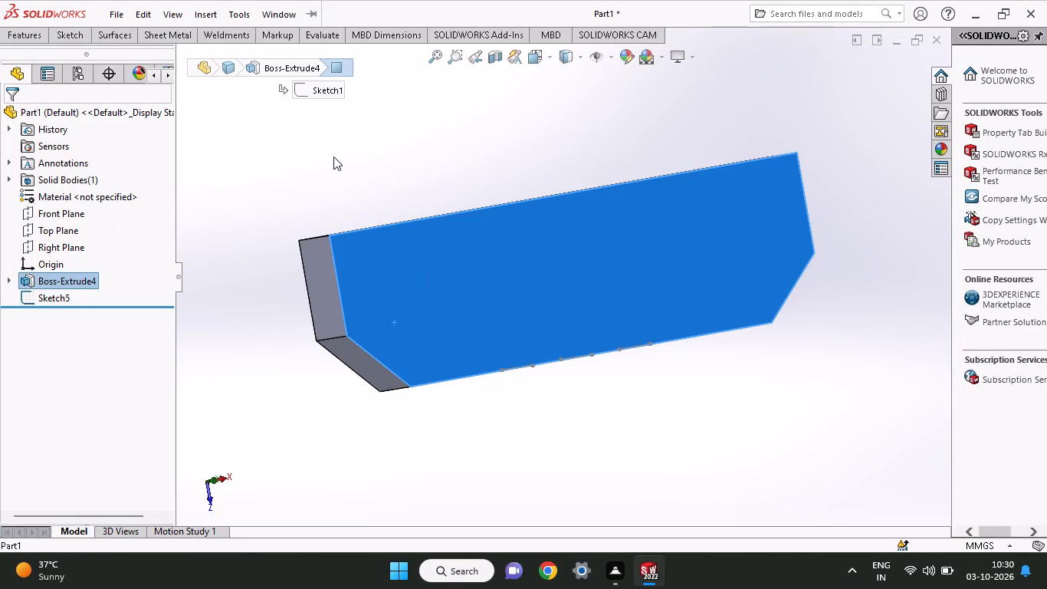
pyautogui.rightClick(373, 160)
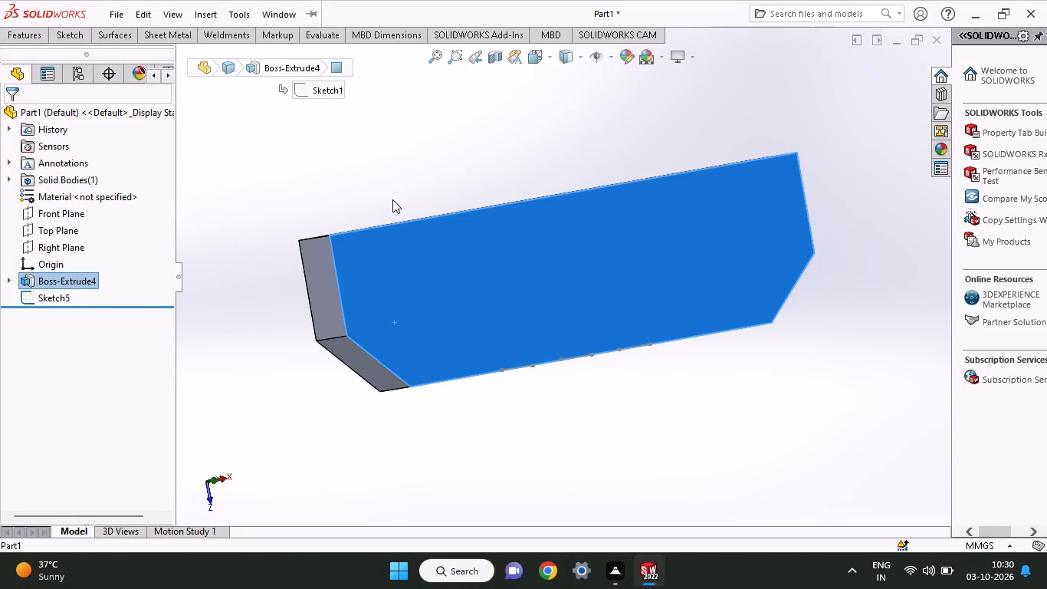
pyautogui.click(342, 264)
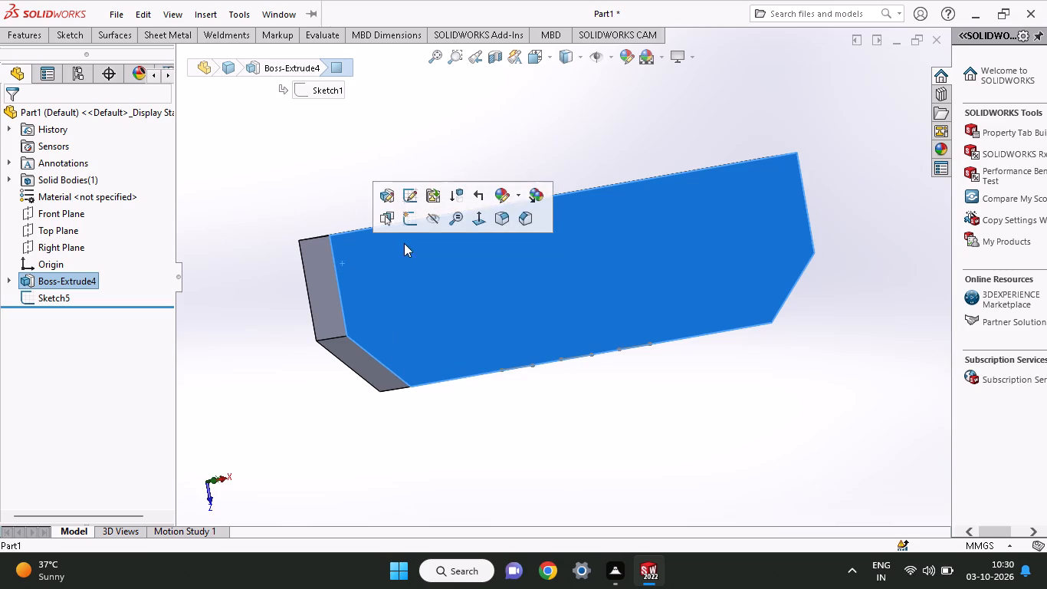
pyautogui.click(404, 228)
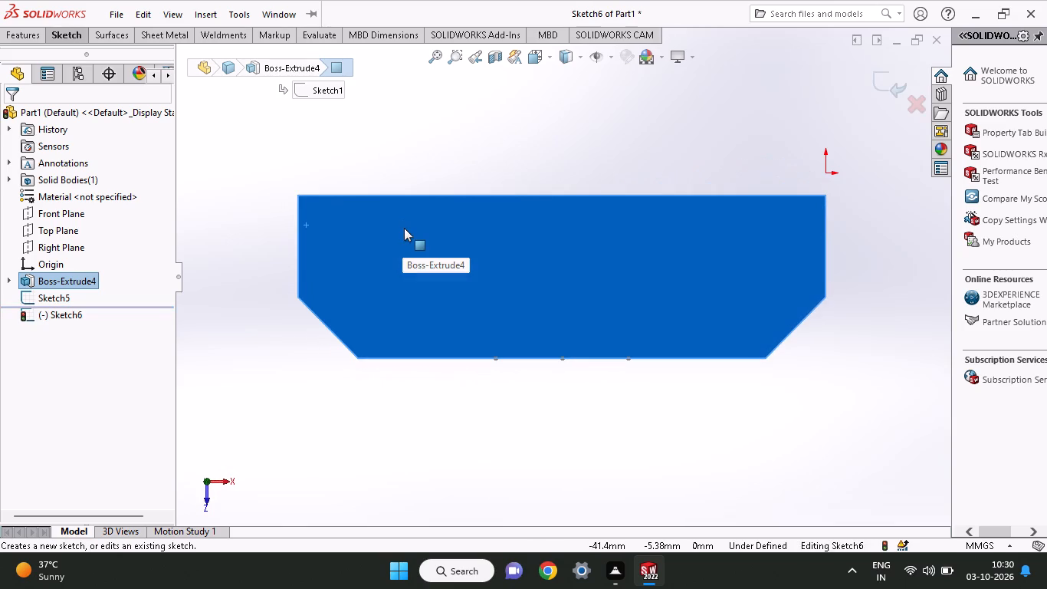
pyautogui.click(68, 38)
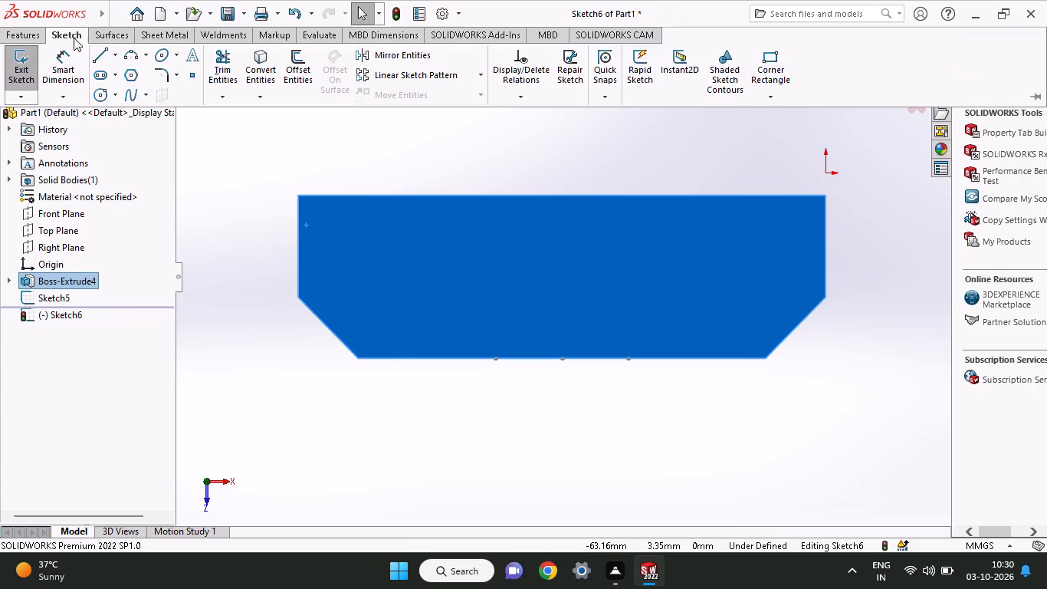
pyautogui.click(104, 94)
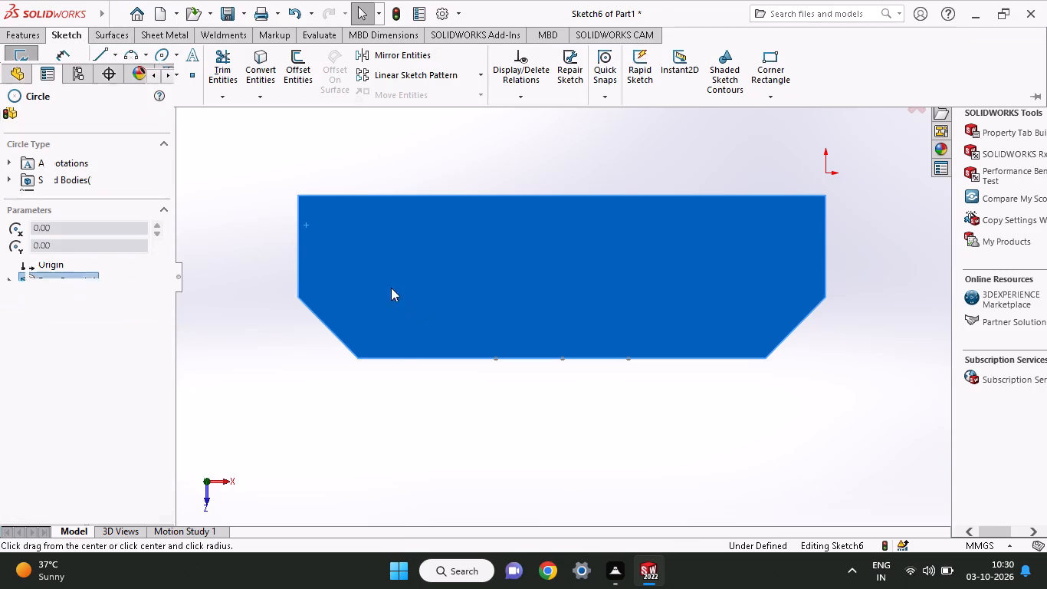
pyautogui.click(374, 270)
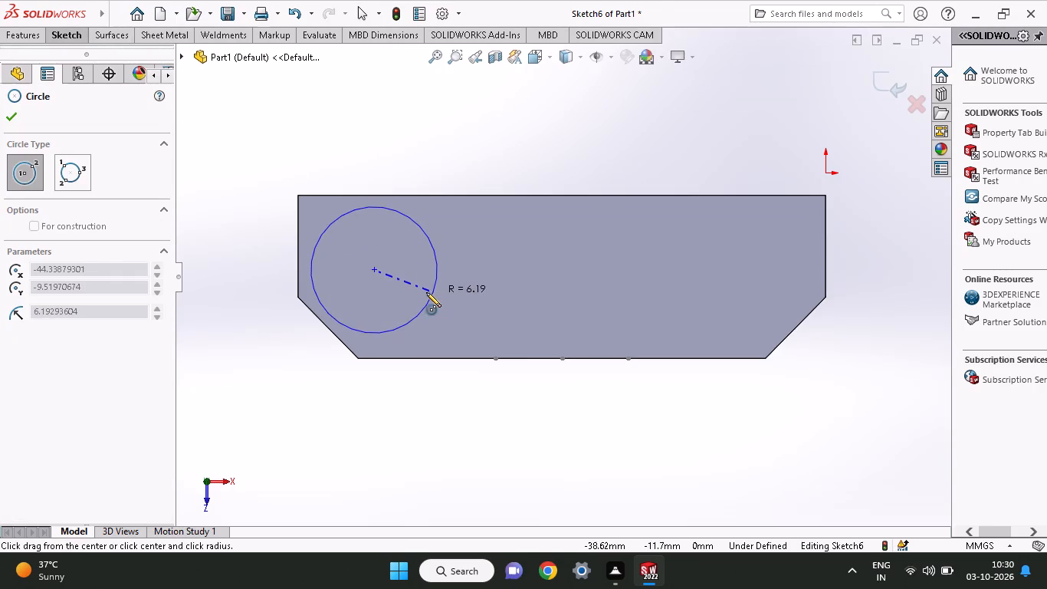
pyautogui.click(402, 292)
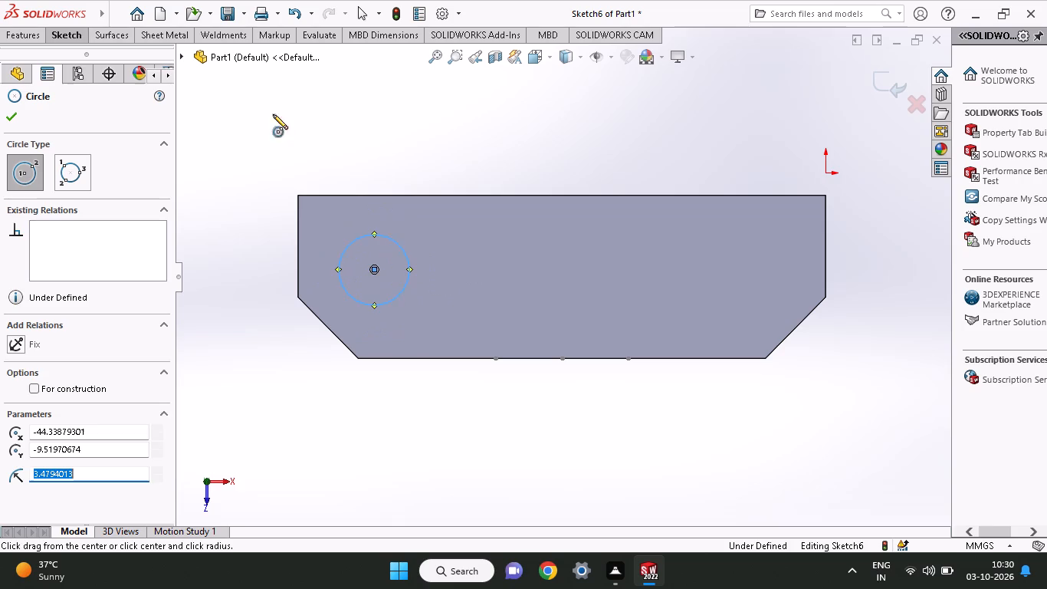
# Dimension the circle's diameter as 7 mm.
pyautogui.click(80, 28)
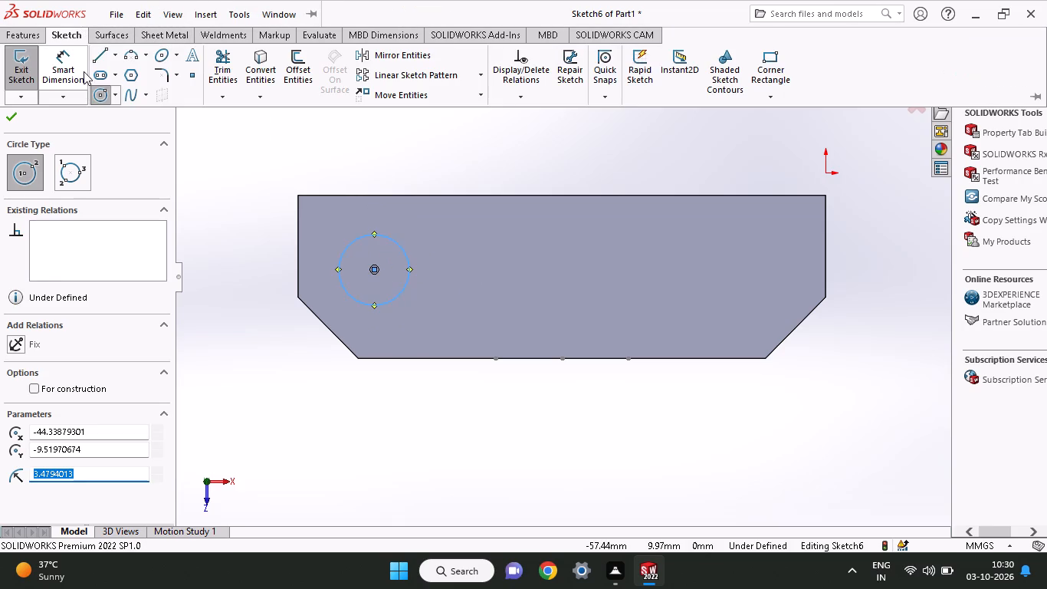
pyautogui.click(83, 69)
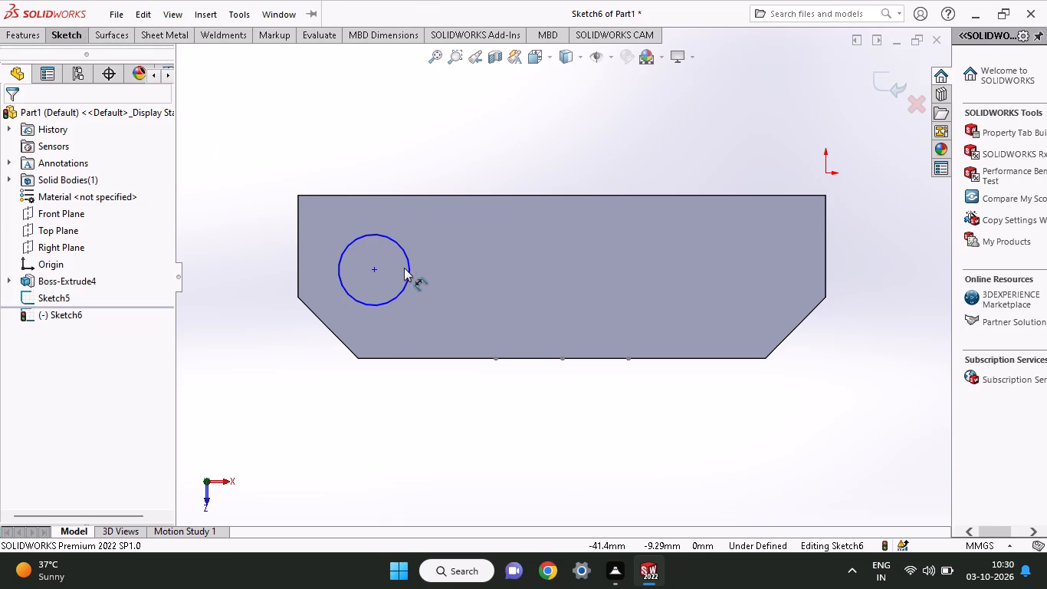
pyautogui.click(406, 262)
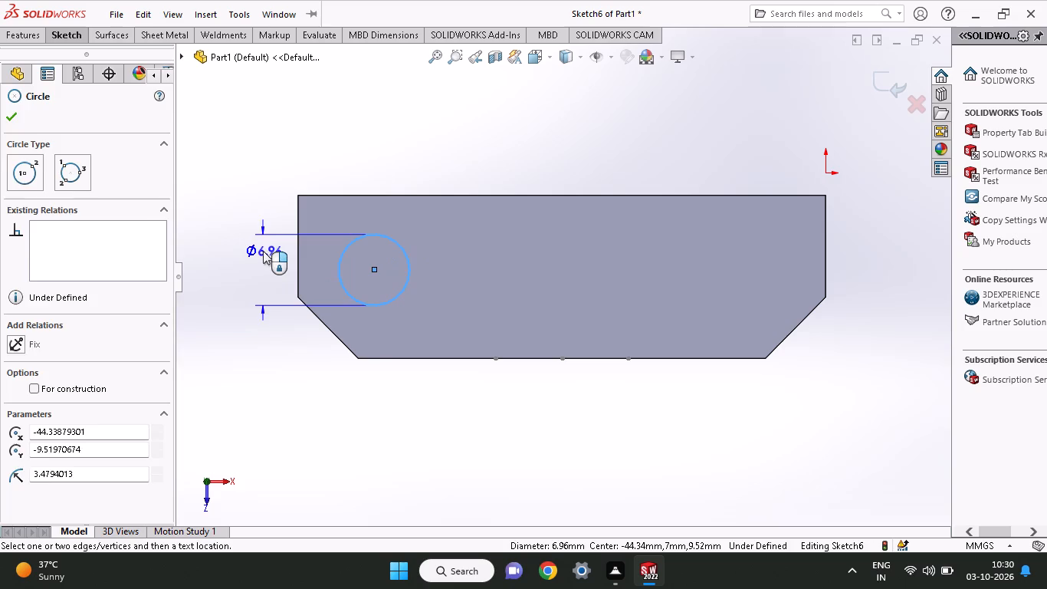
pyautogui.click(263, 251)
pyautogui.press('7')
pyautogui.press('Return')
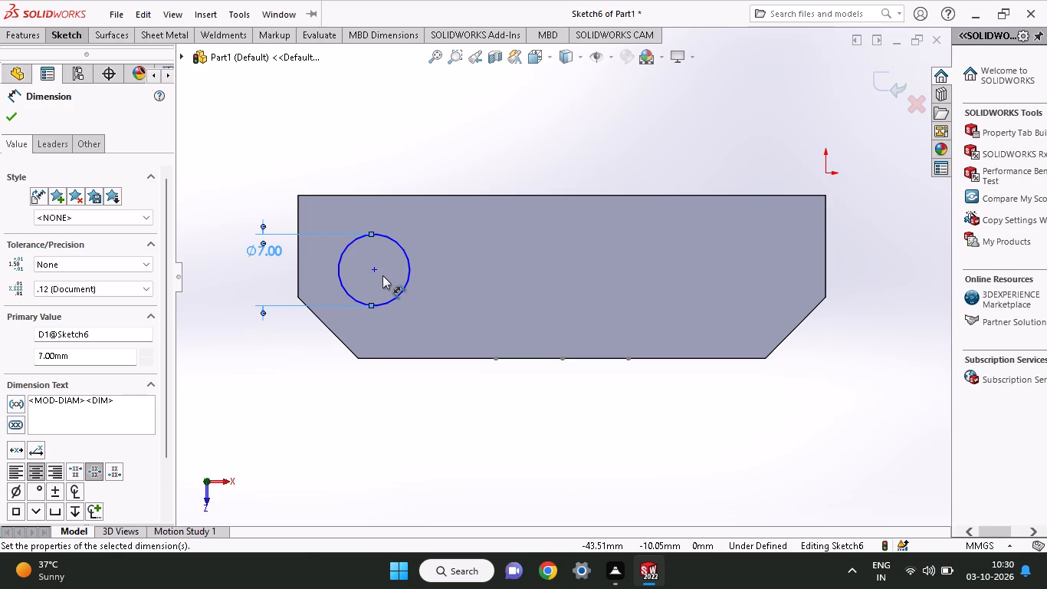
# Sketch a line about 14.6 mm long along the long straight edge, starting at the square corner farthest from the origin.
pyautogui.click(70, 32)
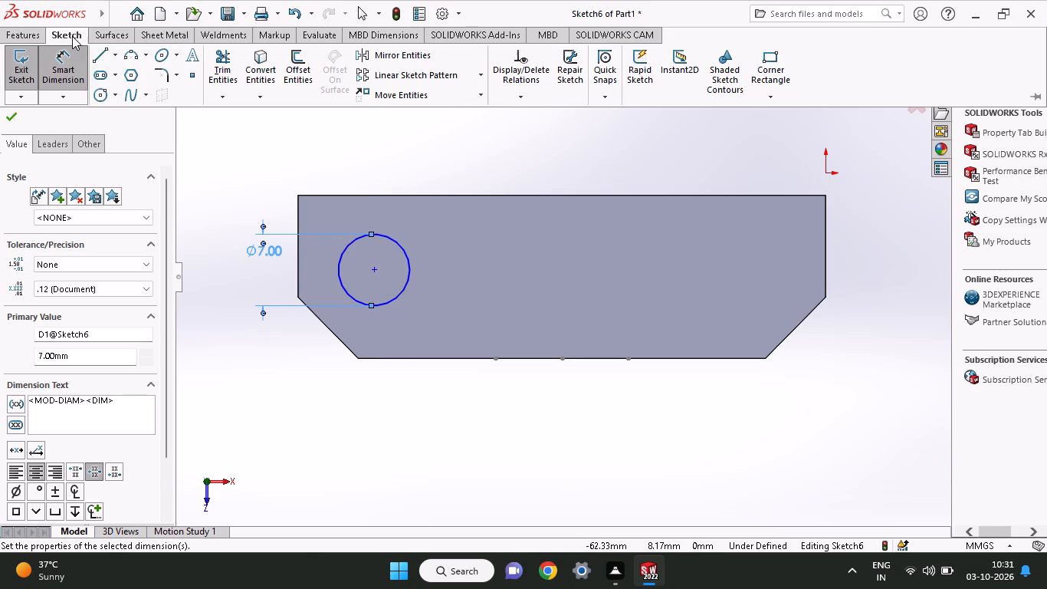
pyautogui.click(94, 56)
pyautogui.click(297, 194)
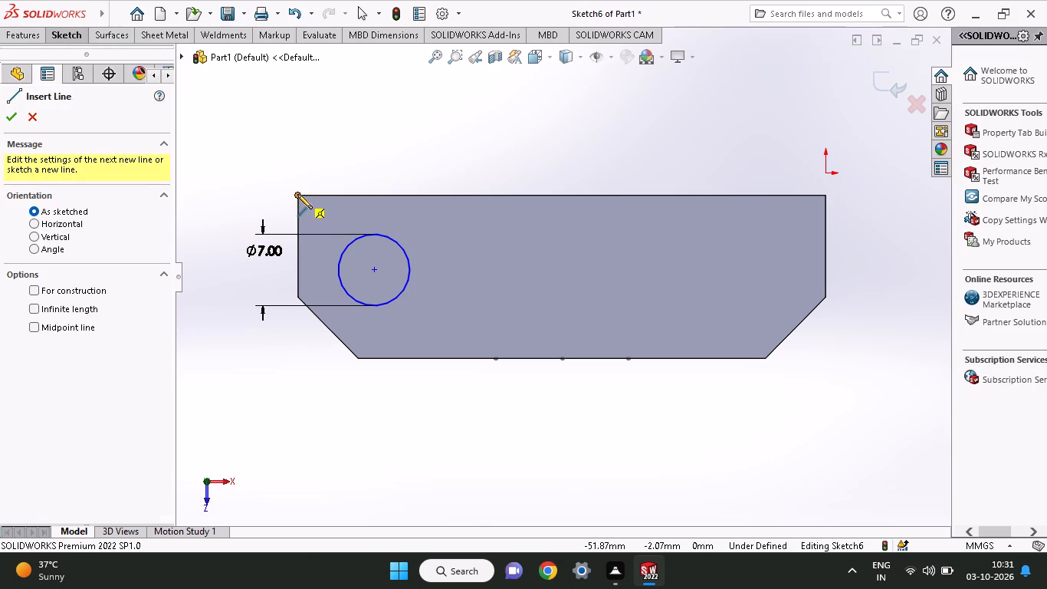
pyautogui.click(447, 195)
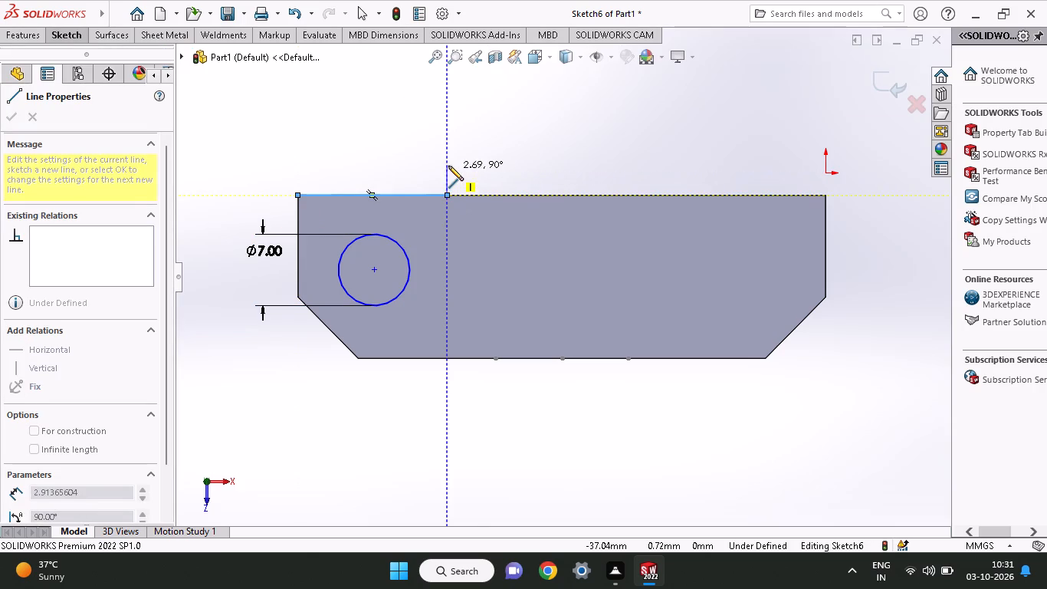
pyautogui.rightClick(448, 166)
pyautogui.click(469, 173)
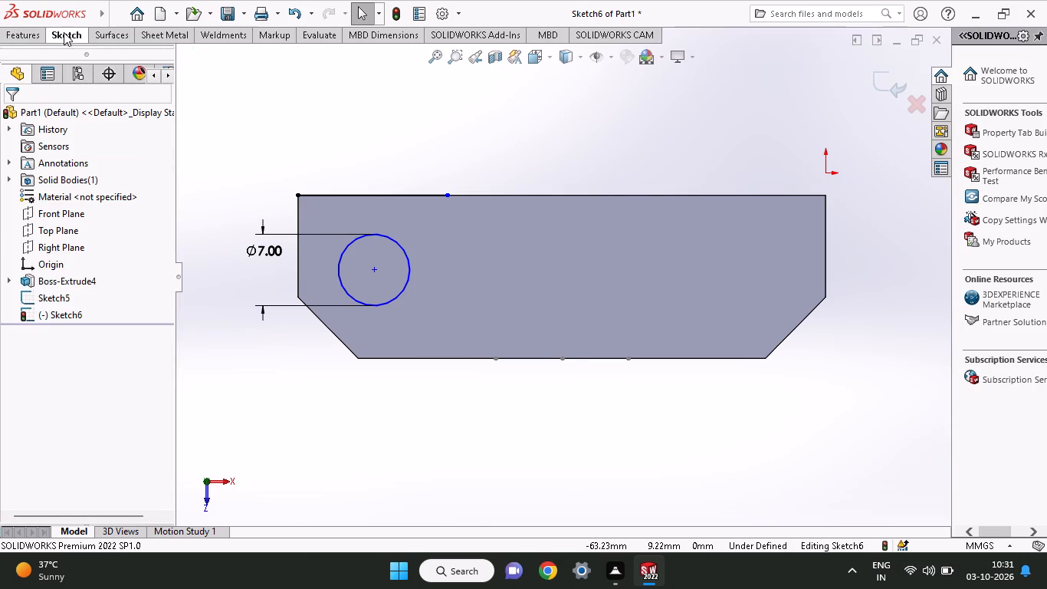
# Dimension the line along the long edge as 13 mm.
pyautogui.click(64, 32)
pyautogui.click(69, 52)
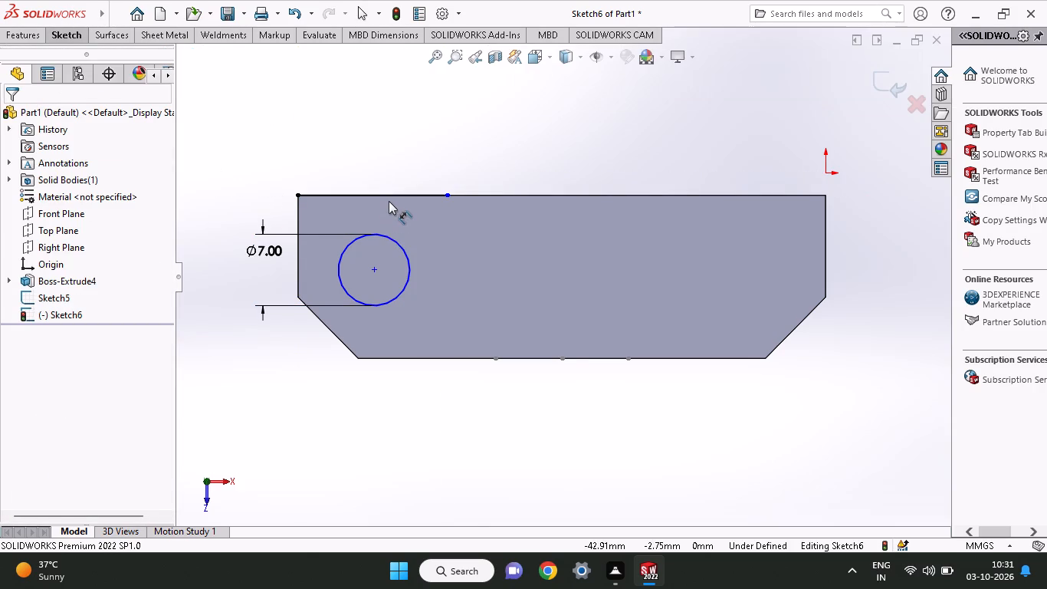
pyautogui.click(389, 196)
pyautogui.click(395, 137)
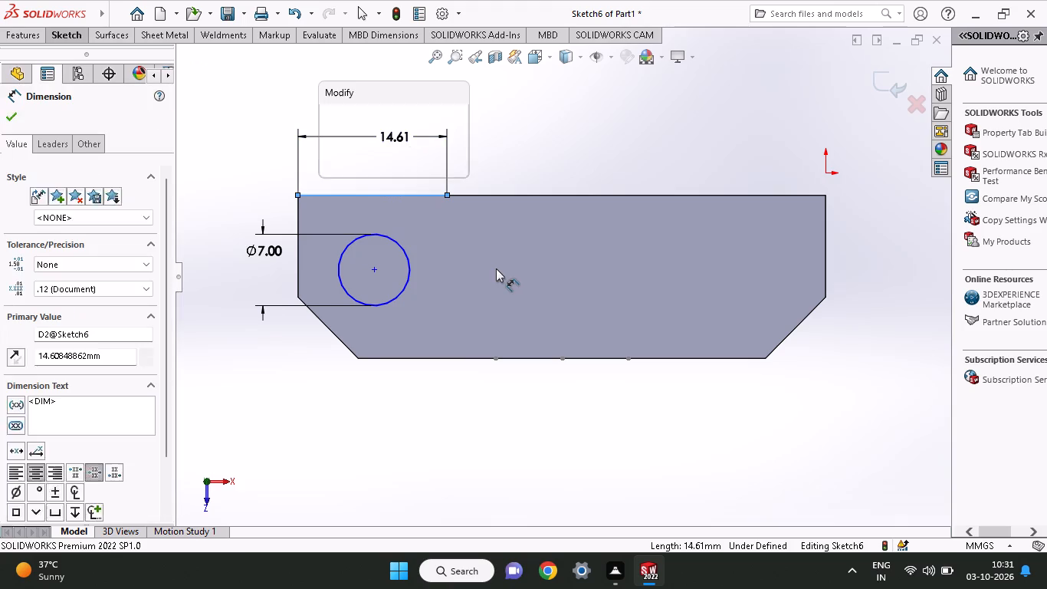
pyautogui.write('13')
pyautogui.press('Return')
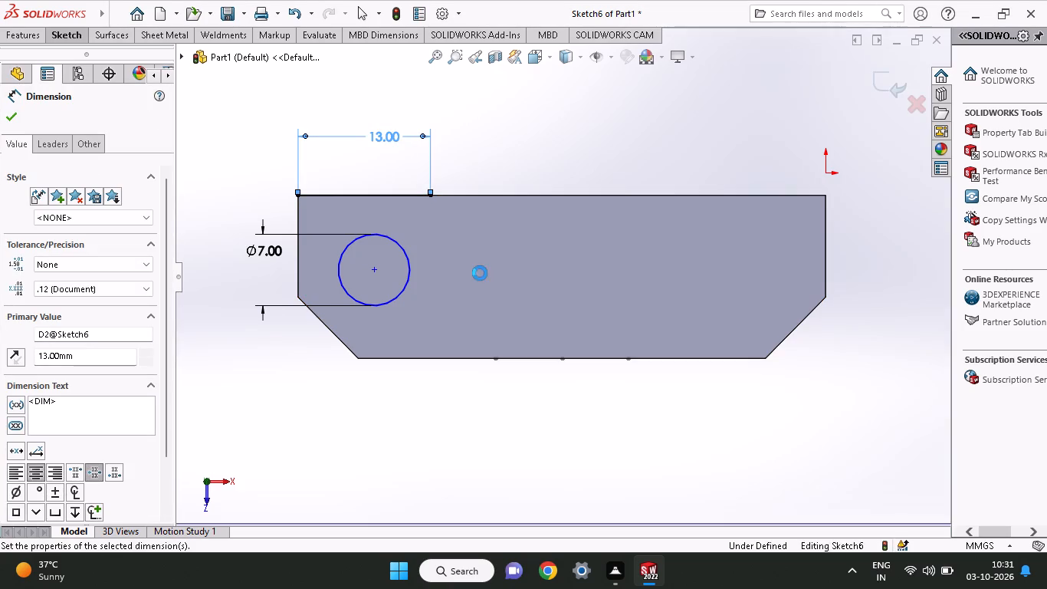
pyautogui.rightClick(496, 117)
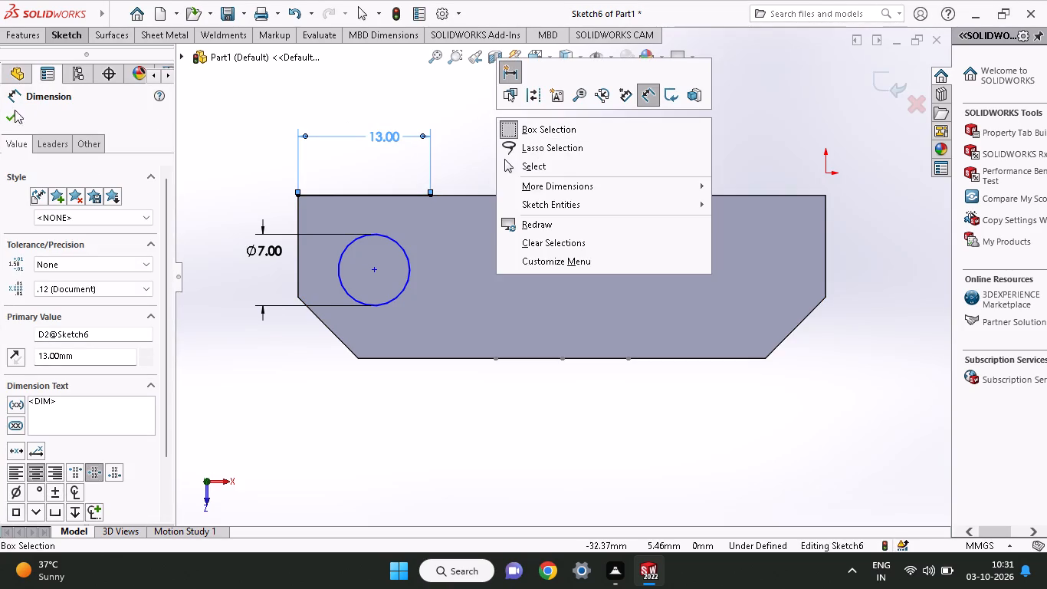
pyautogui.click(8, 118)
pyautogui.click(8, 118)
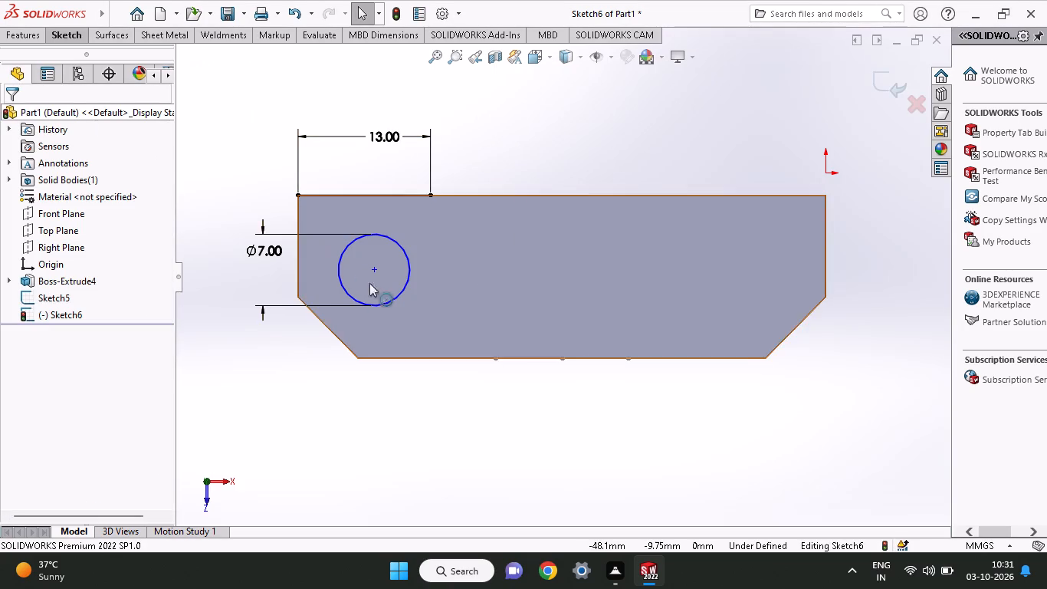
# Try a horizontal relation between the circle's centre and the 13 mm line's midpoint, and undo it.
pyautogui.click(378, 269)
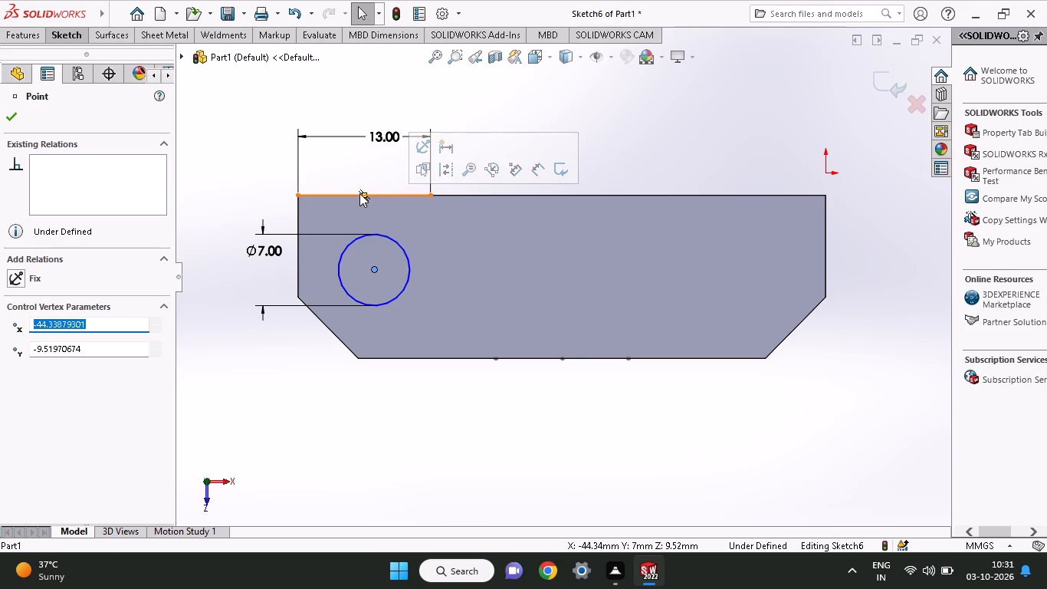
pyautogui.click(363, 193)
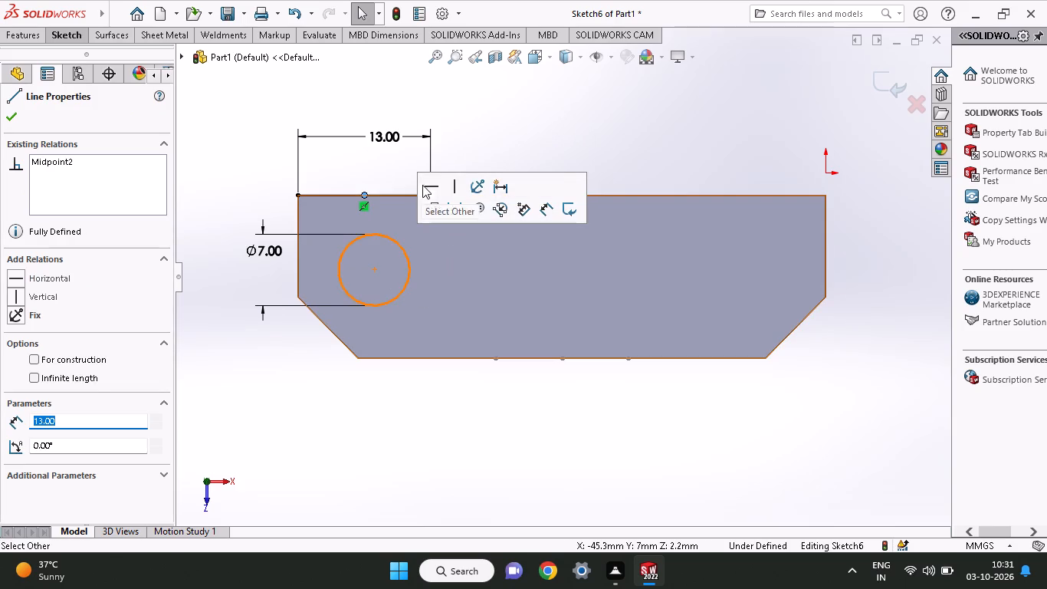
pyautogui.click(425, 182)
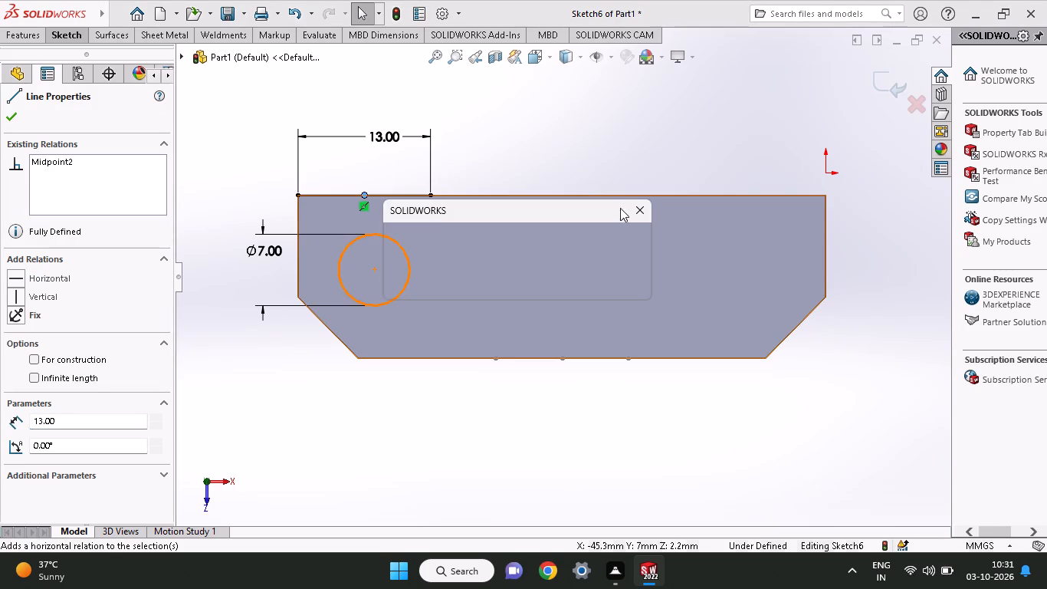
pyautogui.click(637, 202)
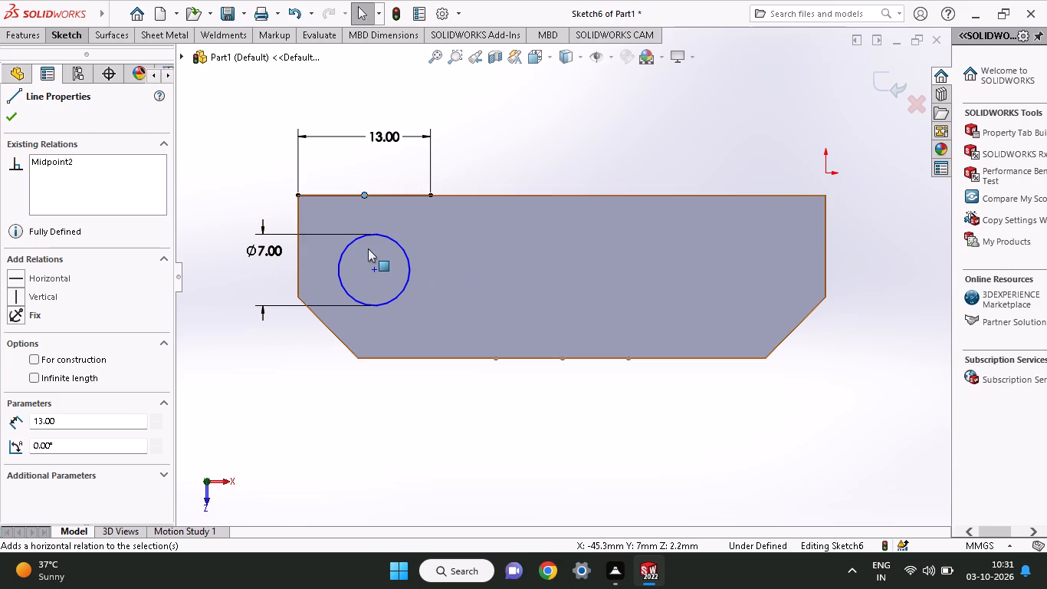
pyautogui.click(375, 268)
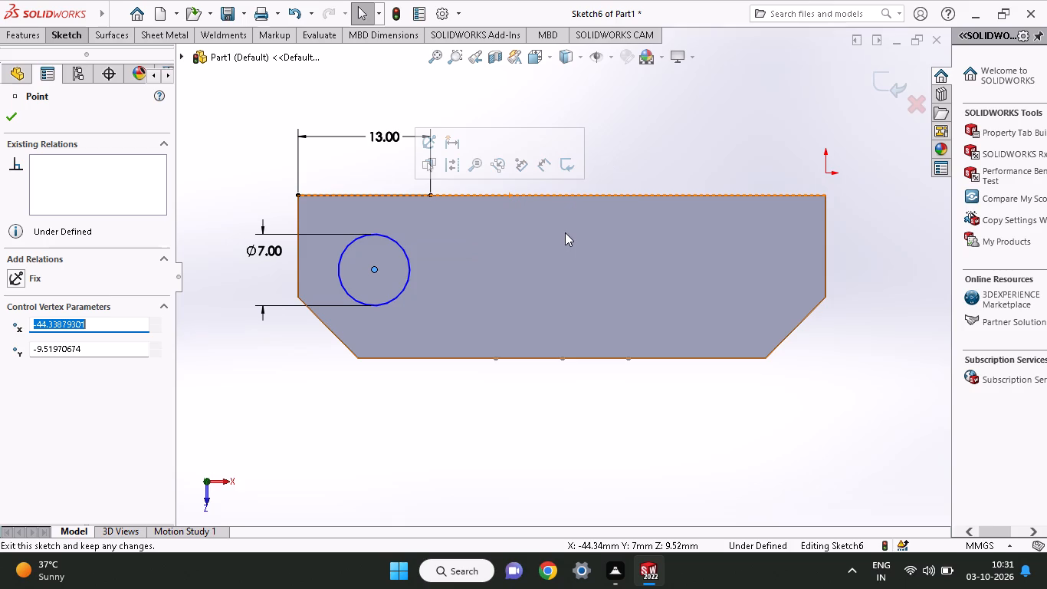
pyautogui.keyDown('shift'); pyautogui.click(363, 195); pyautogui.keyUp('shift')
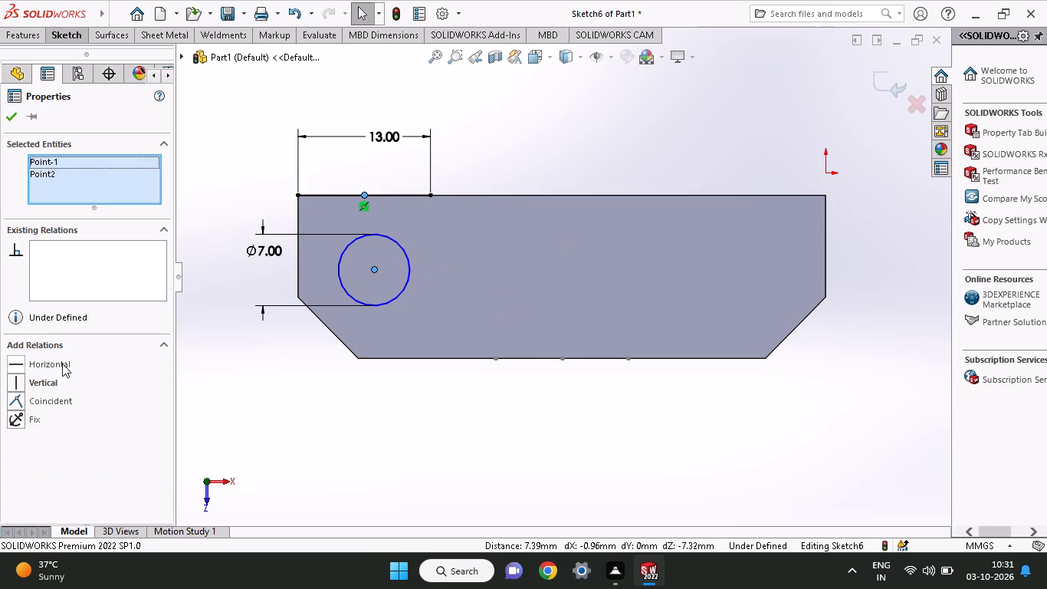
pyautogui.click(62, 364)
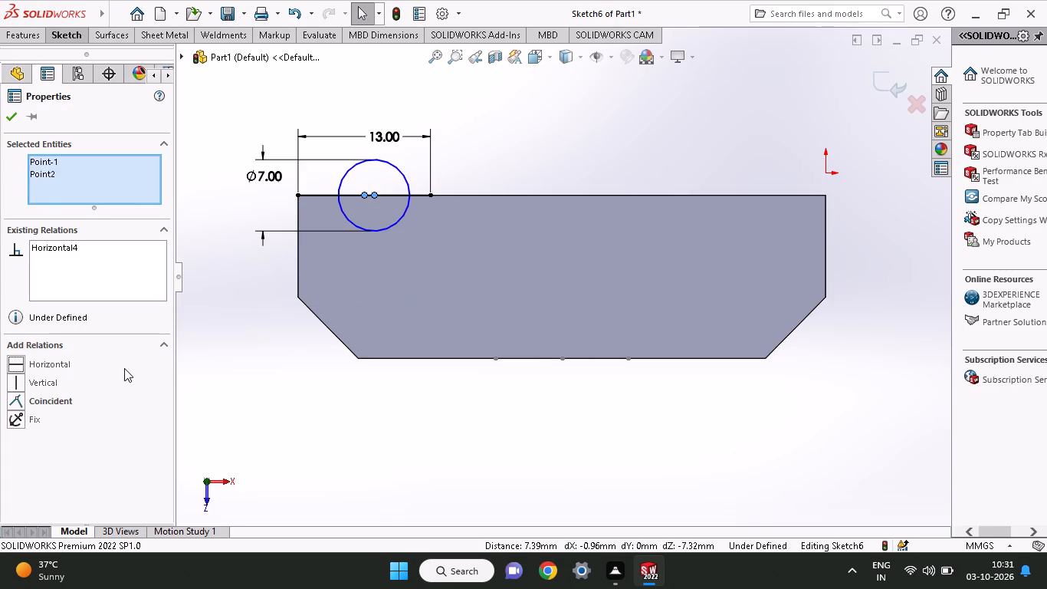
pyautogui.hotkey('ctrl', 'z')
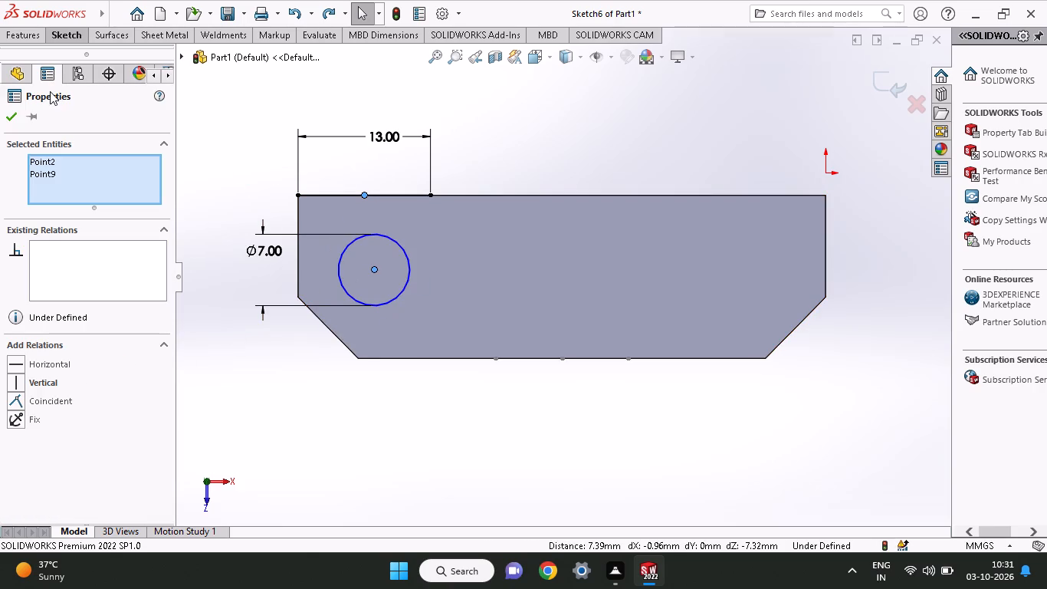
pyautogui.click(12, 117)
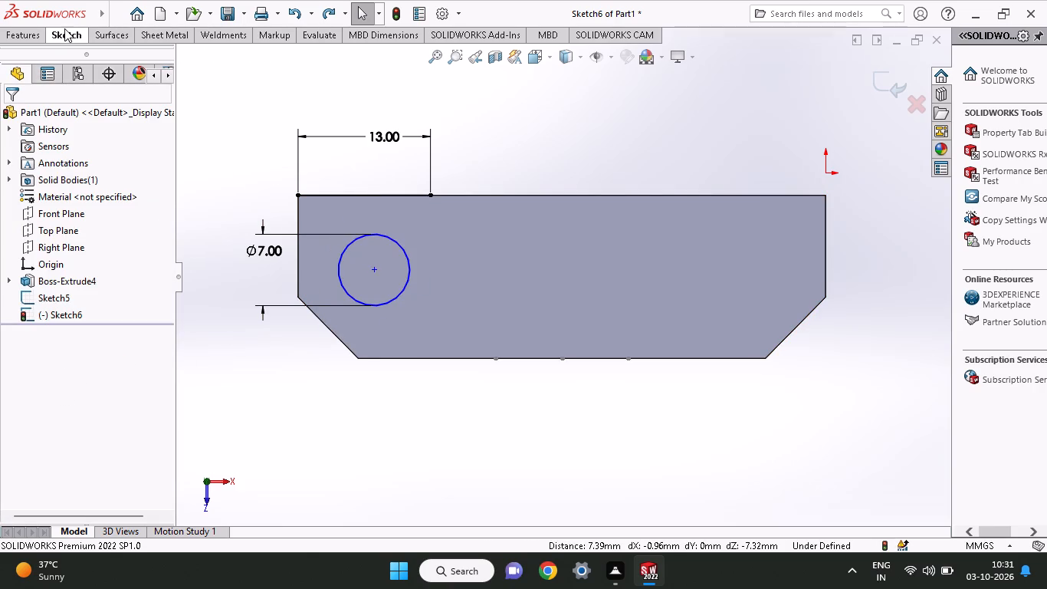
# Dimension the horizontal distance between the circle's centre and the 13 mm line's midpoint as 0 mm.
pyautogui.click(64, 28)
pyautogui.click(51, 65)
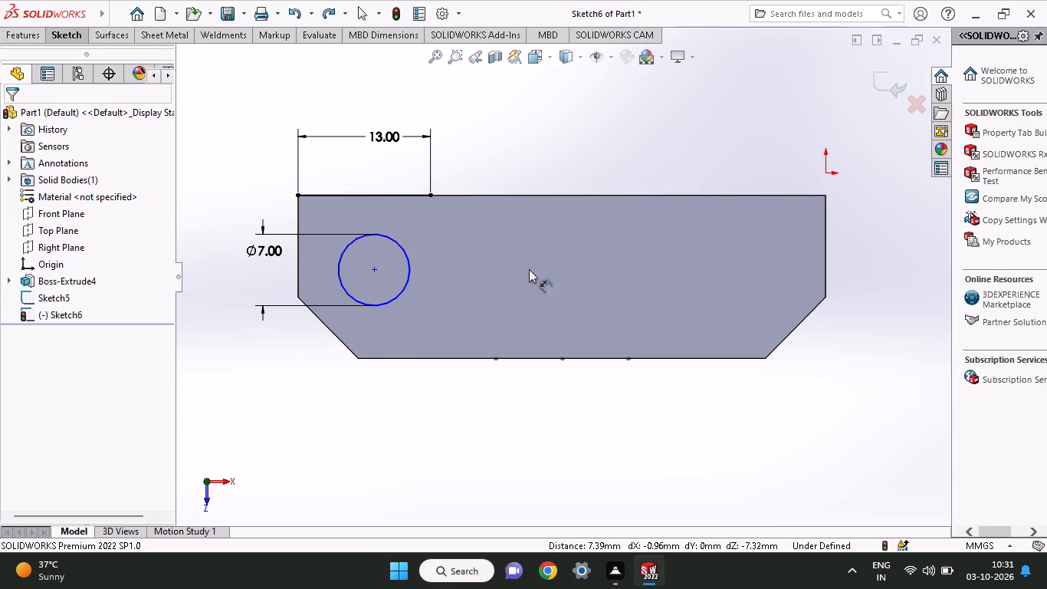
pyautogui.click(377, 271)
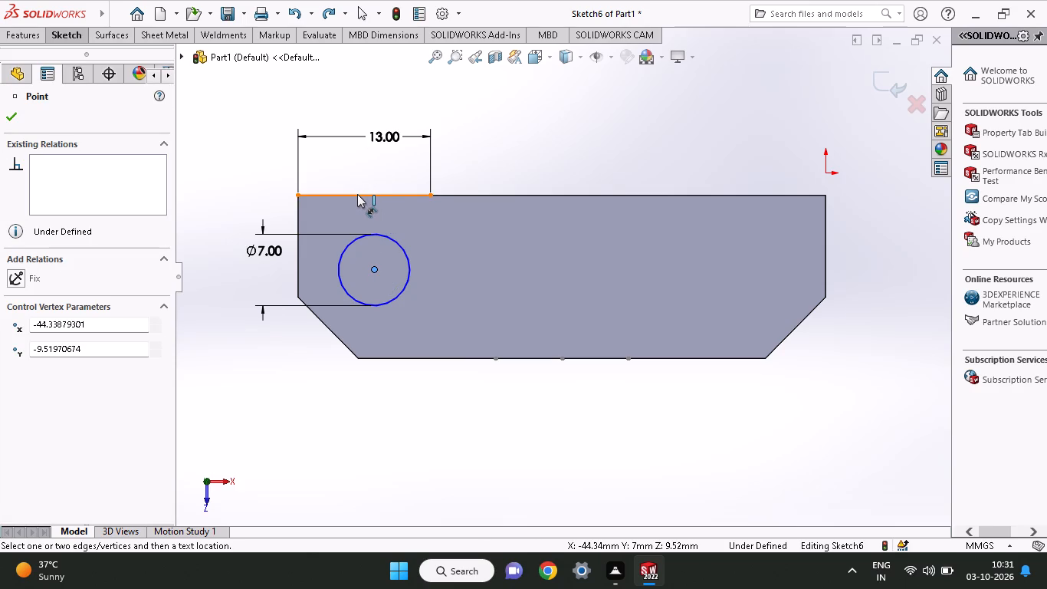
pyautogui.click(361, 194)
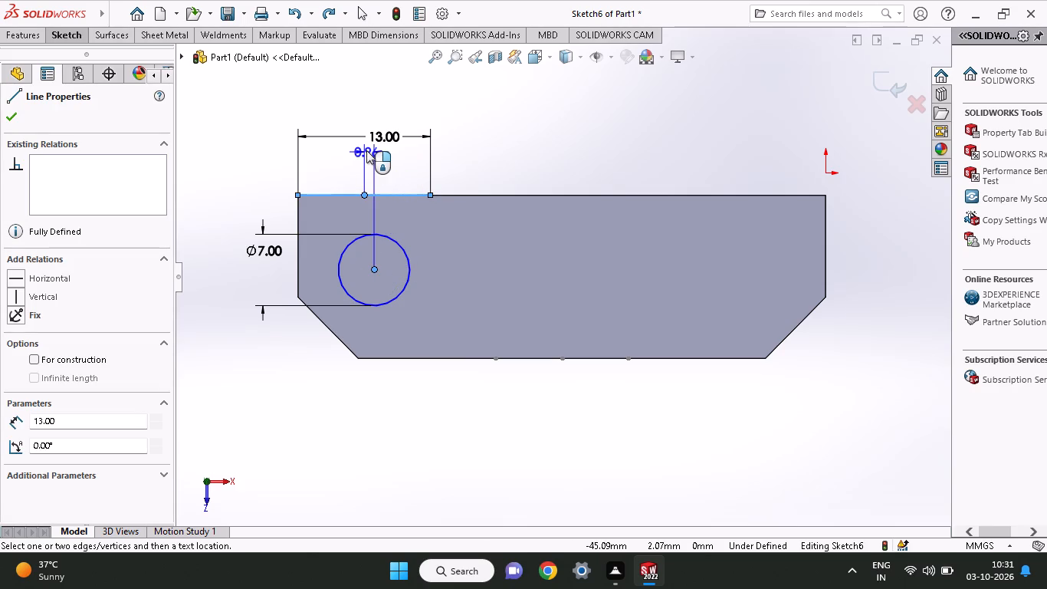
pyautogui.click(366, 160)
pyautogui.press('0')
pyautogui.press('Return')
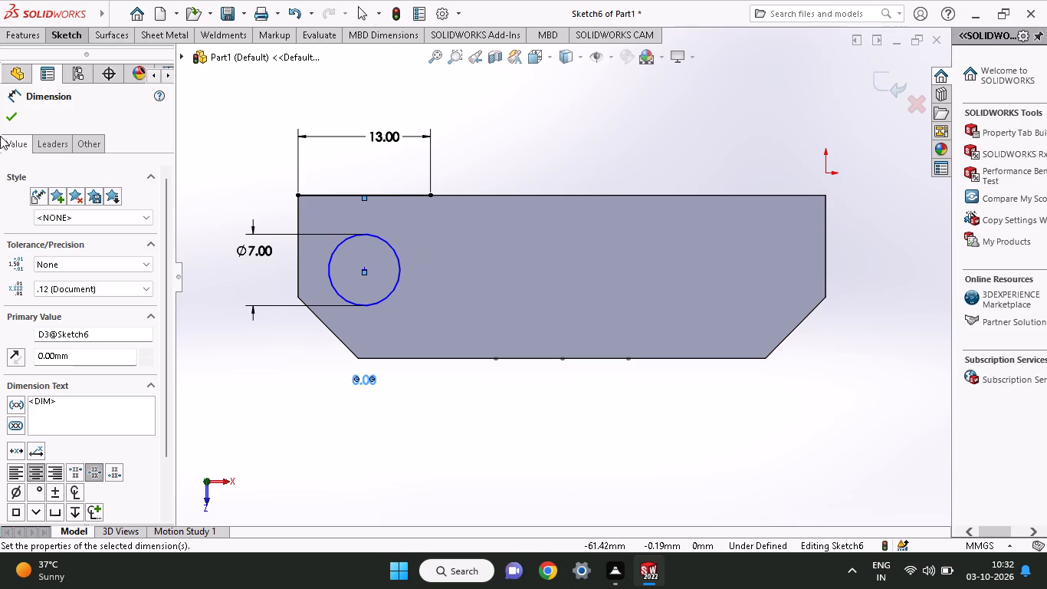
# Cut-extrude the 7 mm circle's region in both directions, 18 mm in the first and 16 mm in the second.
pyautogui.click(12, 35)
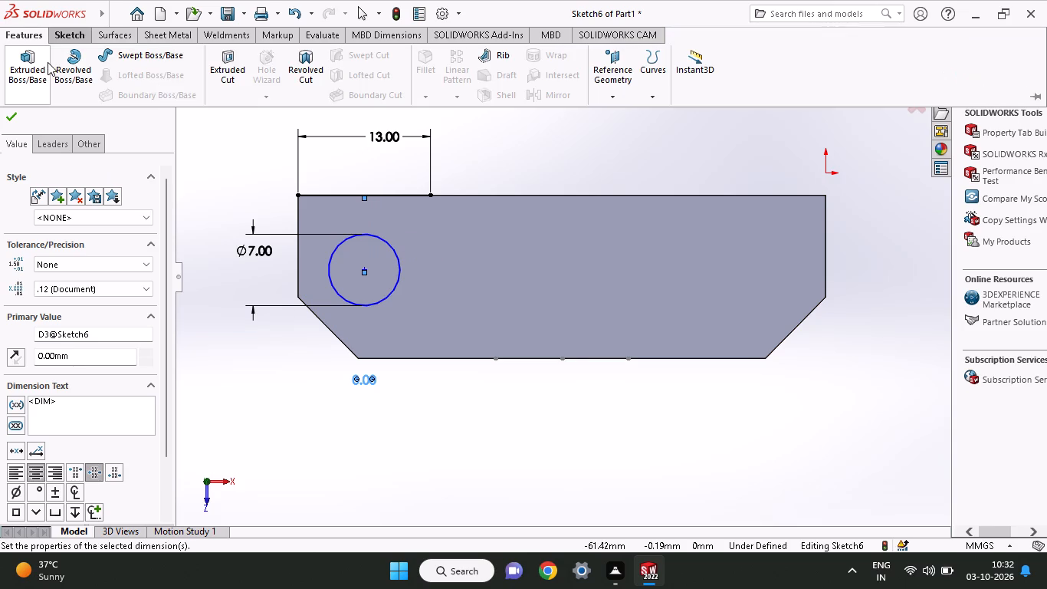
pyautogui.click(228, 77)
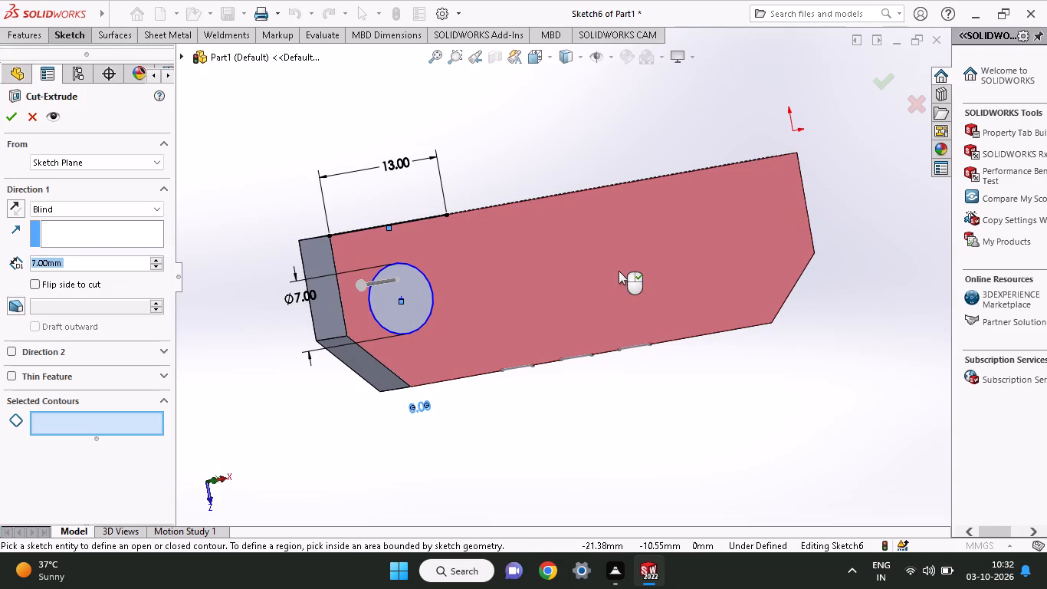
pyautogui.click(403, 304)
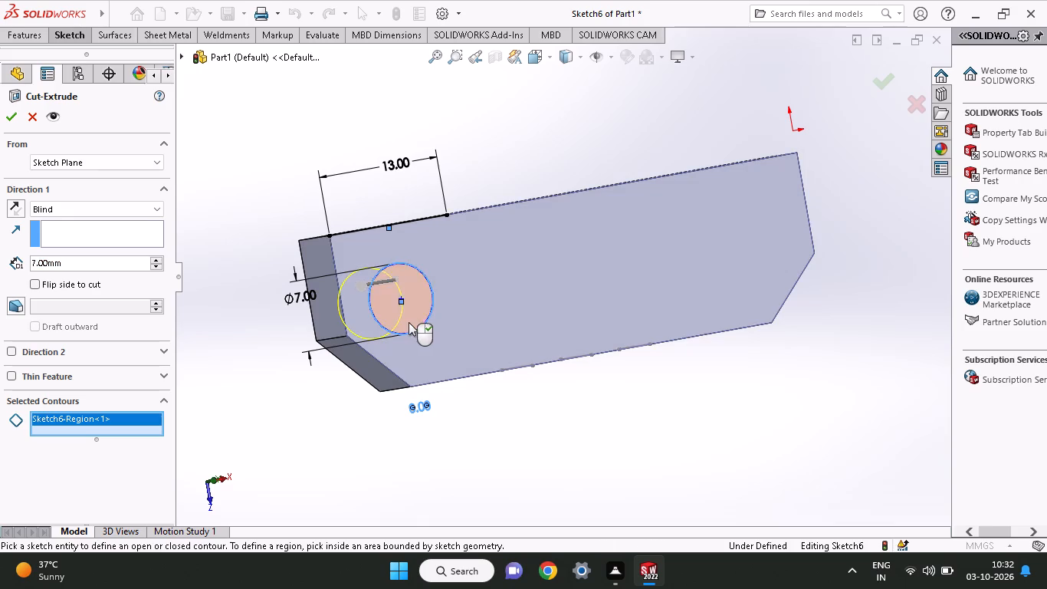
pyautogui.moveTo(413, 315); pyautogui.dragTo(431, 212, button='middle')
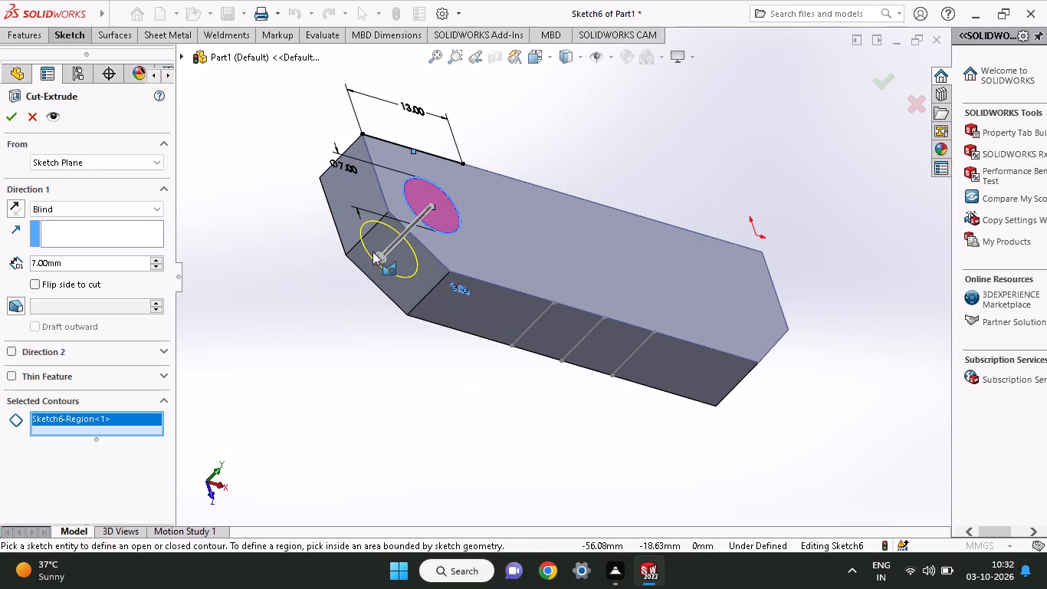
pyautogui.moveTo(373, 252); pyautogui.dragTo(364, 288)
pyautogui.moveTo(382, 257); pyautogui.dragTo(333, 321)
pyautogui.moveTo(495, 137); pyautogui.dragTo(536, 108)
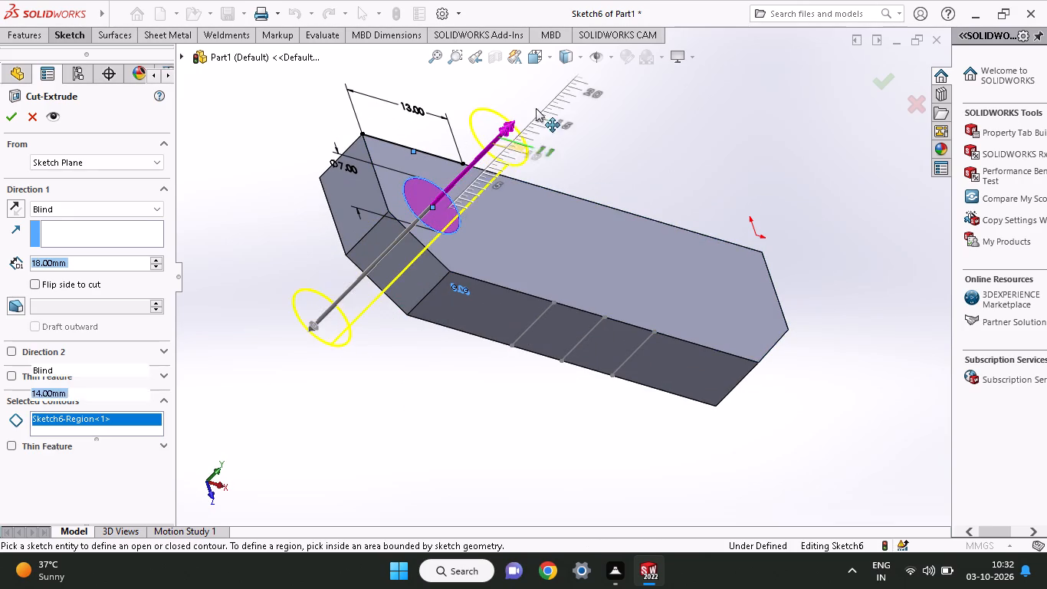
pyautogui.moveTo(536, 108); pyautogui.dragTo(543, 105)
pyautogui.click(15, 115)
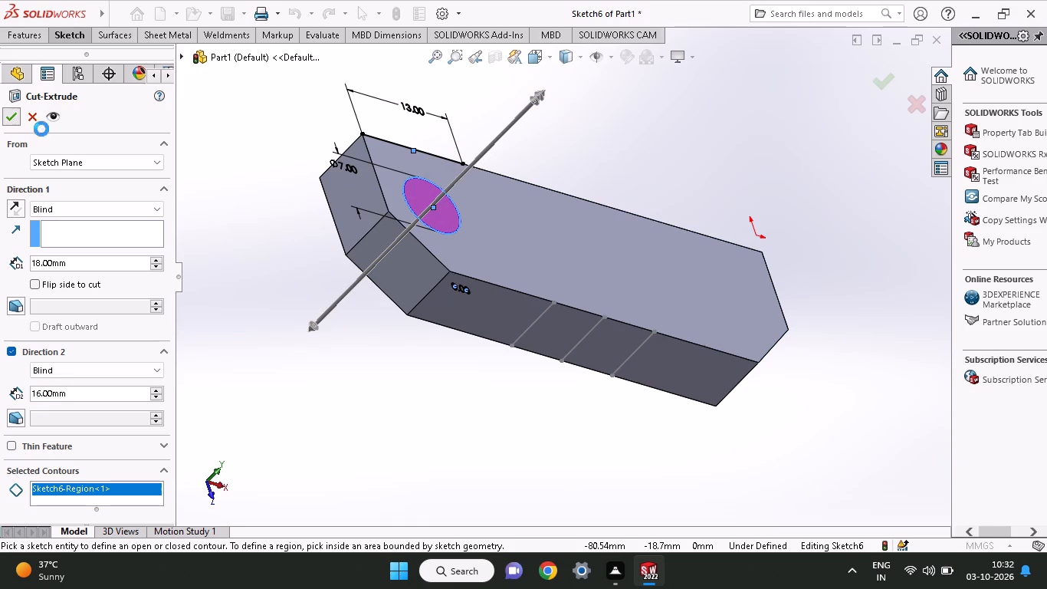
# Start a sketch on the large face and draw a circle about 6.2 mm in diameter near the end closest to the origin.
pyautogui.moveTo(700, 150); pyautogui.dragTo(593, 192, button='middle')
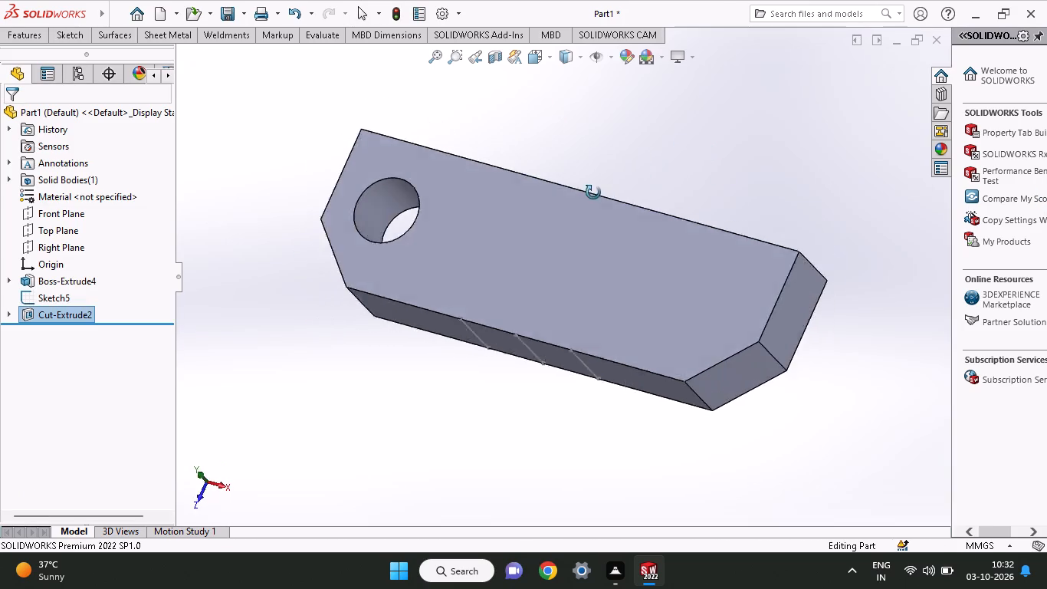
pyautogui.moveTo(593, 192); pyautogui.dragTo(673, 347, button='middle')
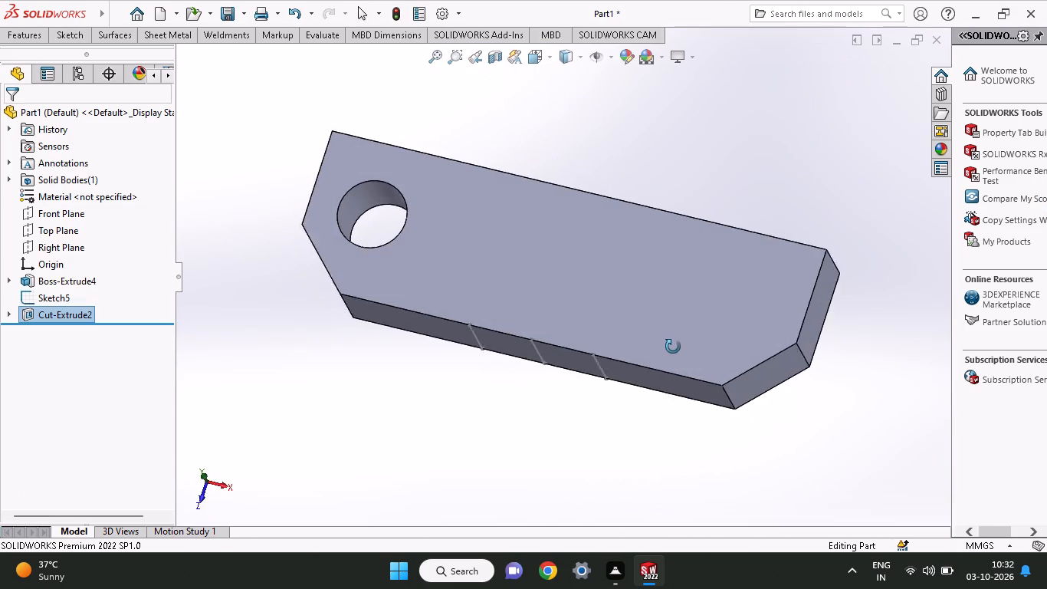
pyautogui.moveTo(673, 347); pyautogui.dragTo(800, 302, button='middle')
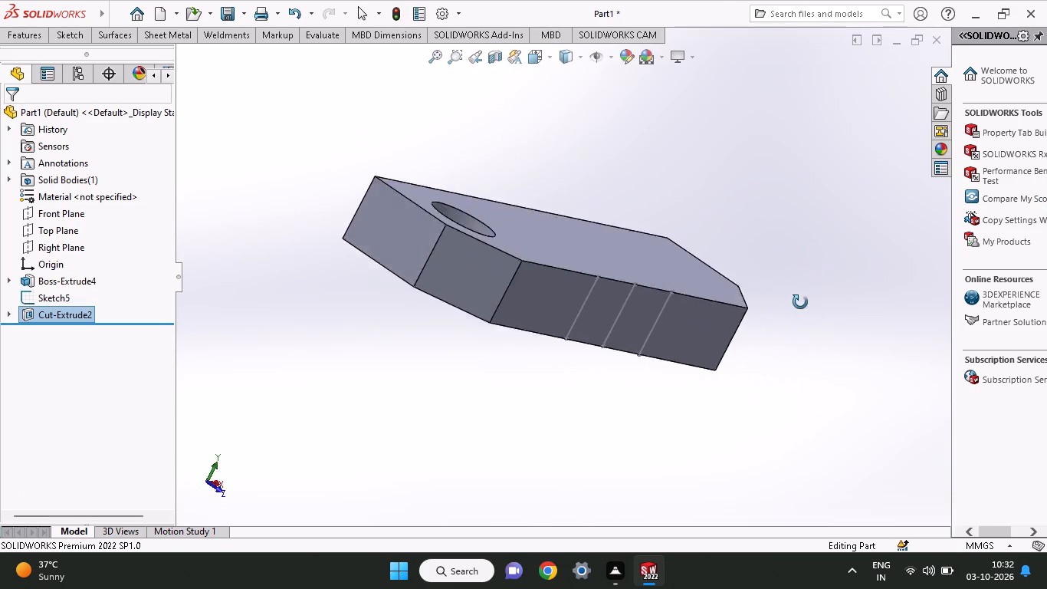
pyautogui.moveTo(800, 302); pyautogui.dragTo(710, 428, button='middle')
pyautogui.click(734, 269)
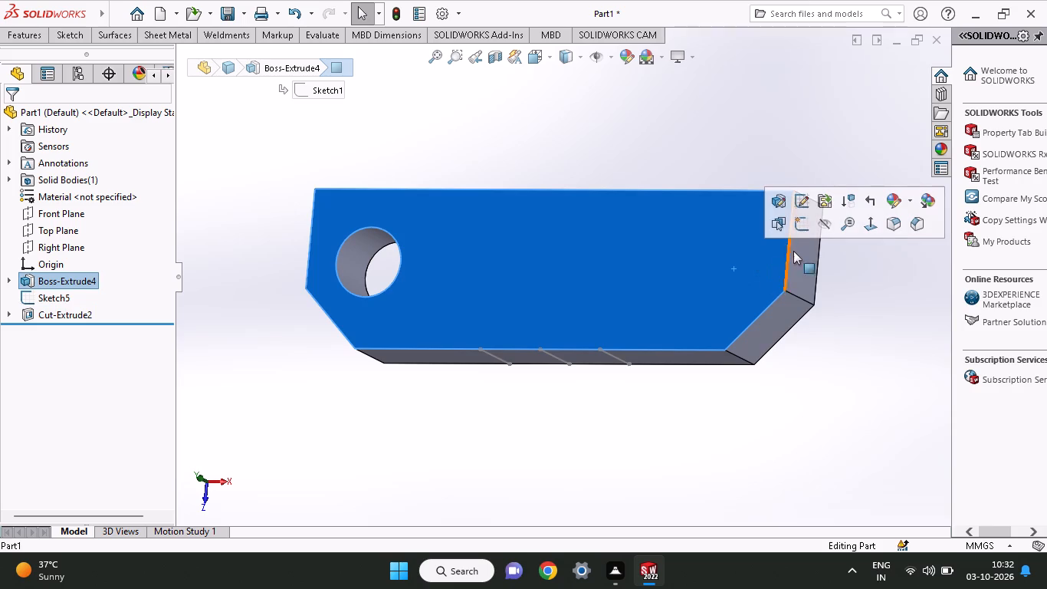
pyautogui.click(796, 233)
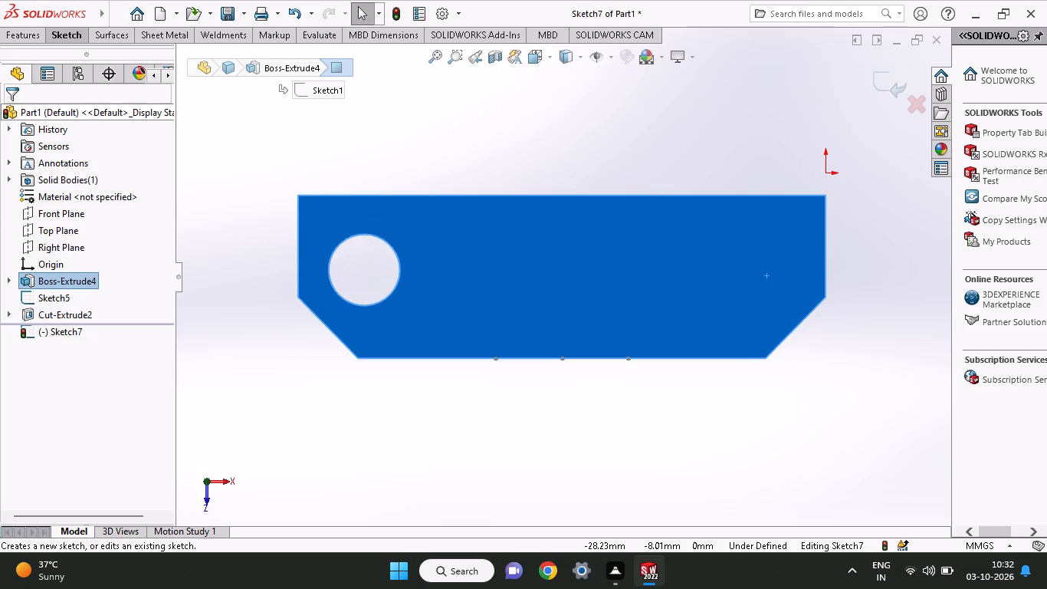
pyautogui.click(70, 32)
pyautogui.click(102, 95)
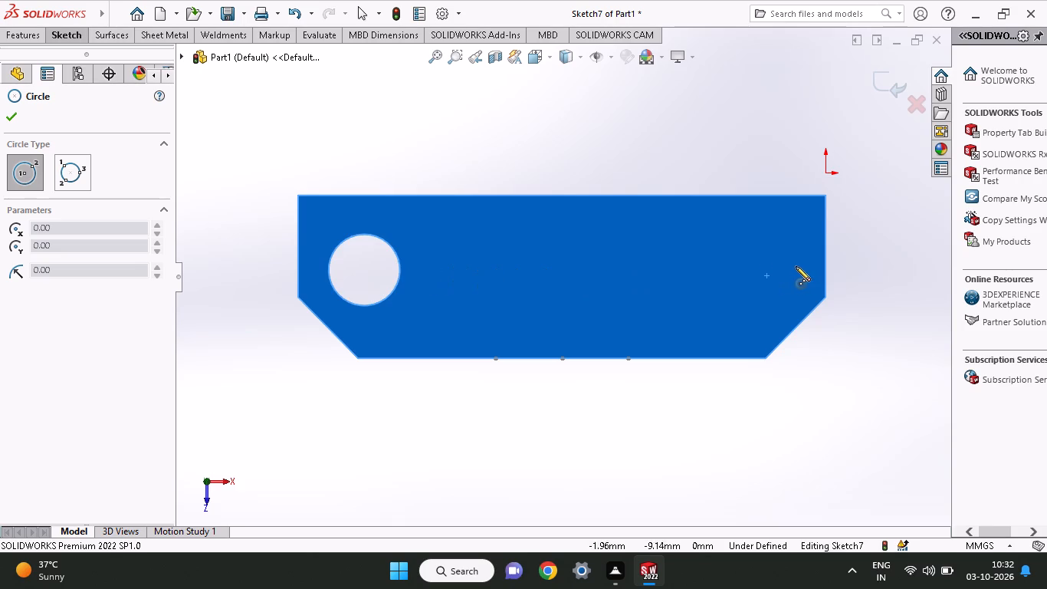
pyautogui.click(760, 267)
pyautogui.click(783, 288)
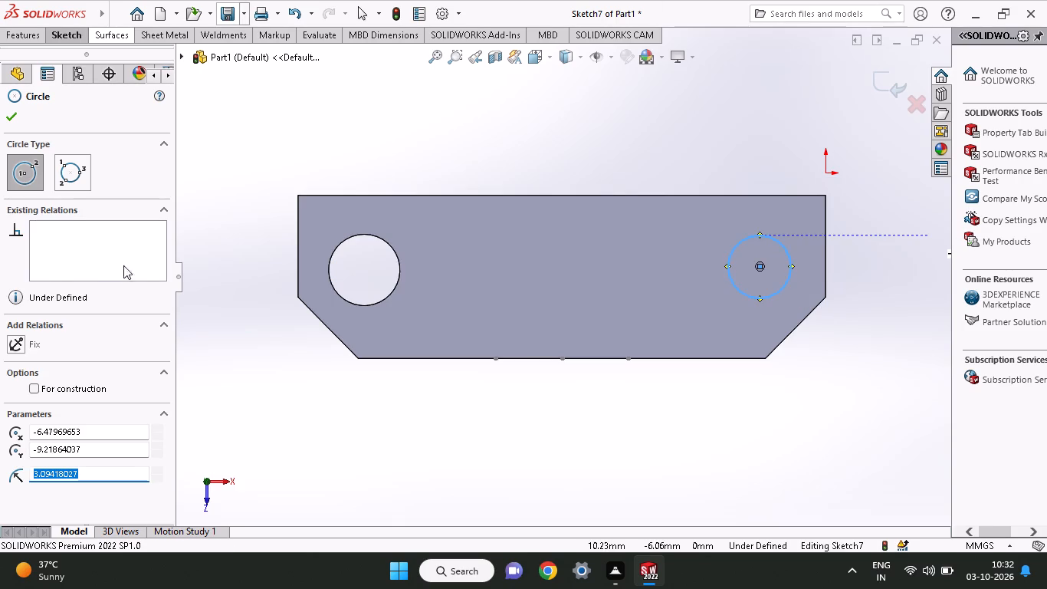
pyautogui.moveTo(898, 15); pyautogui.dragTo(888, 20, button='right')
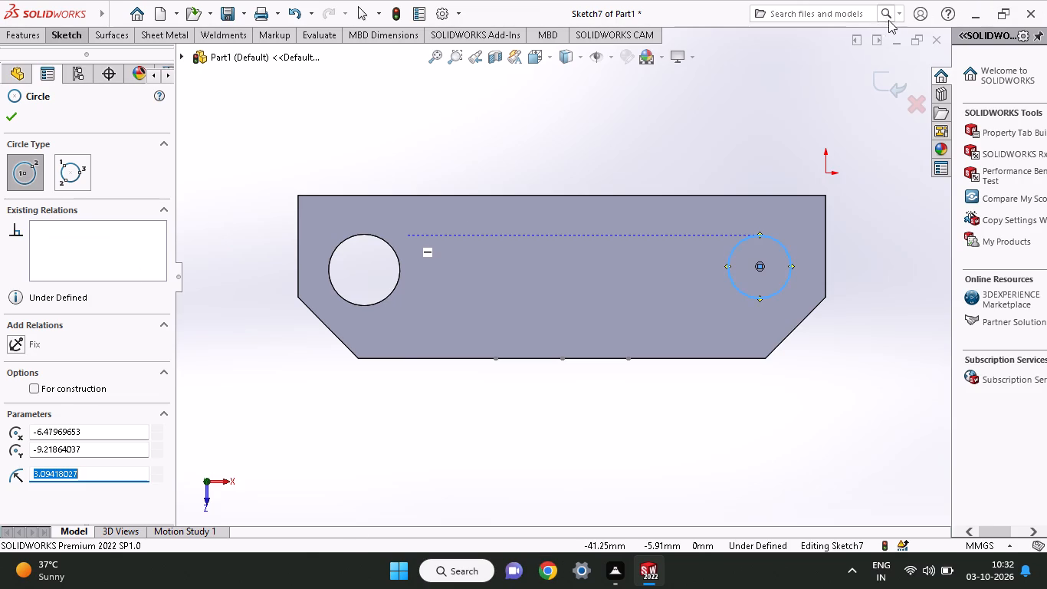
pyautogui.moveTo(888, 20); pyautogui.dragTo(872, 21, button='right')
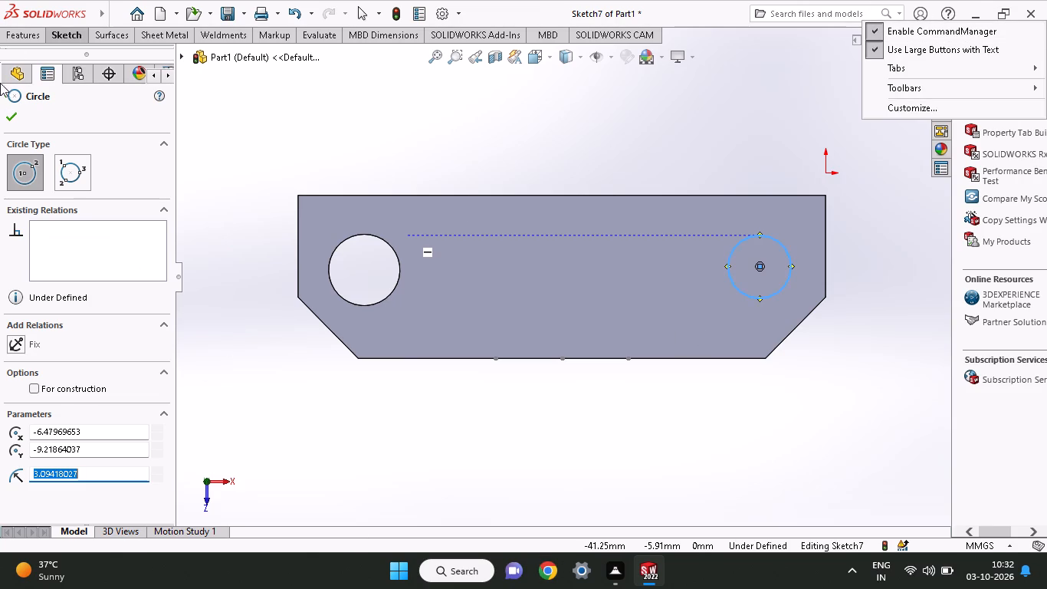
# Dimension the new circle's diameter as 7 mm.
pyautogui.click(59, 35)
pyautogui.click(74, 71)
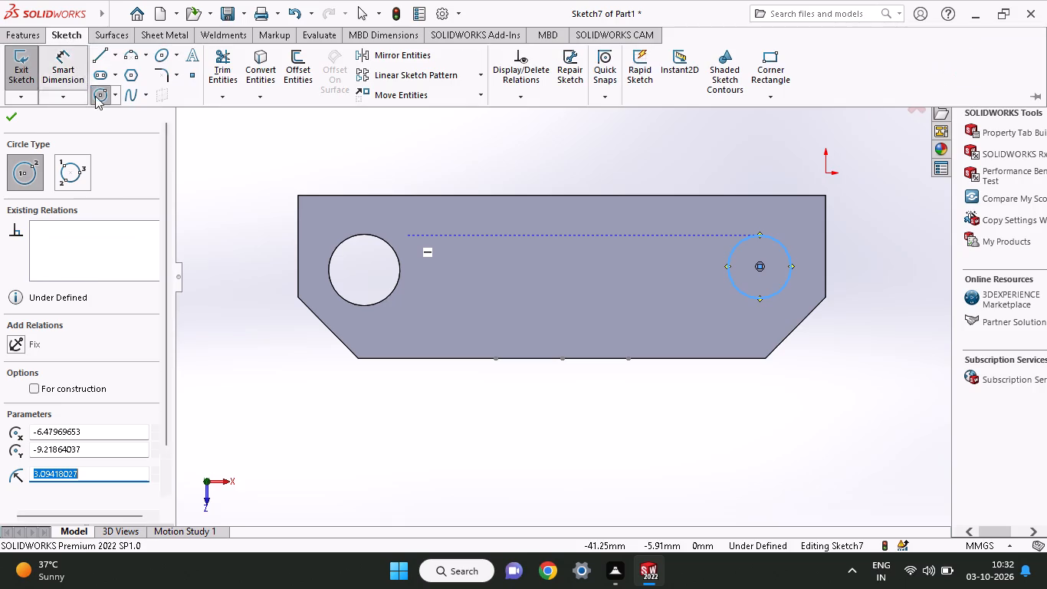
pyautogui.click(731, 289)
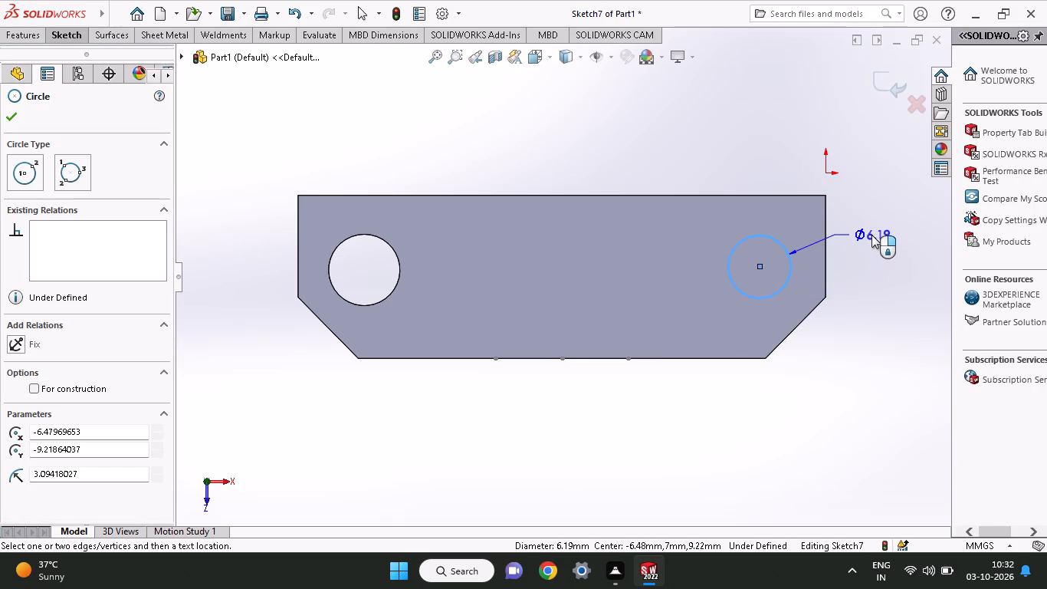
pyautogui.click(902, 255)
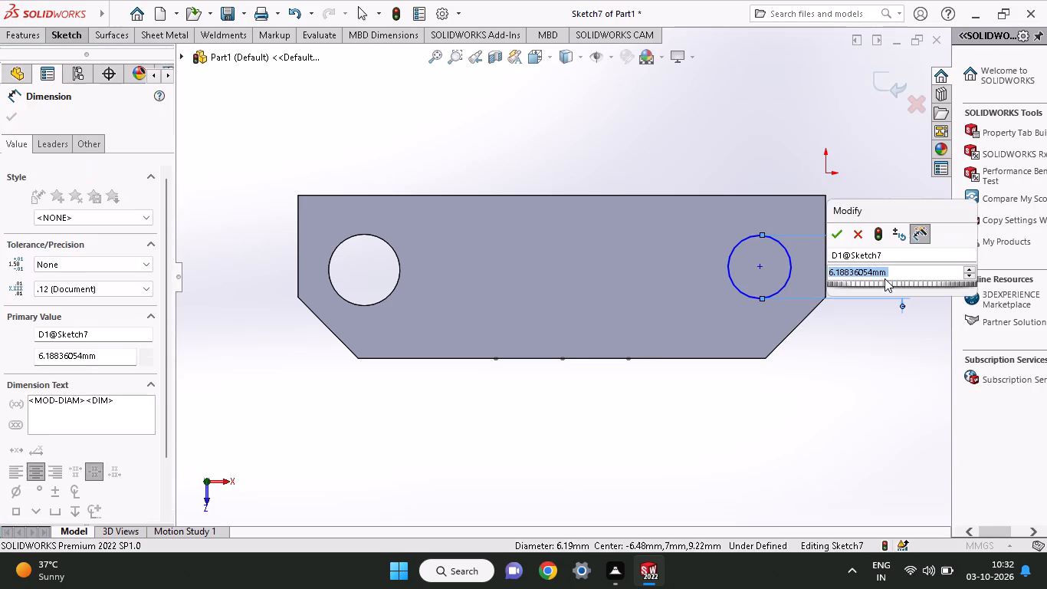
pyautogui.press('7')
pyautogui.press('Return')
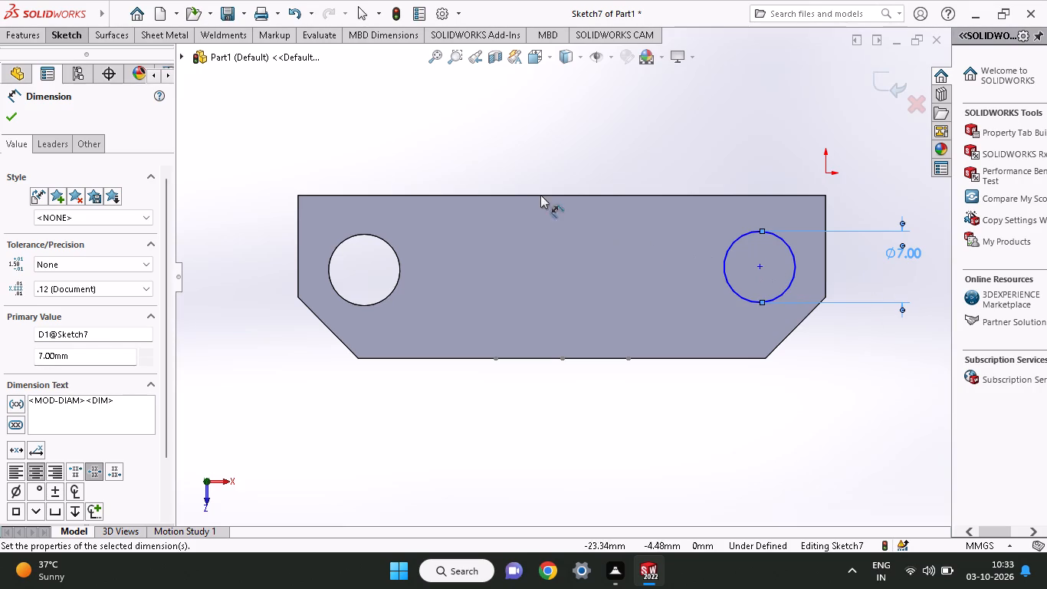
# Sketch a line about 12.5 mm long along the long straight edge, starting at the square corner nearest the origin.
pyautogui.click(56, 29)
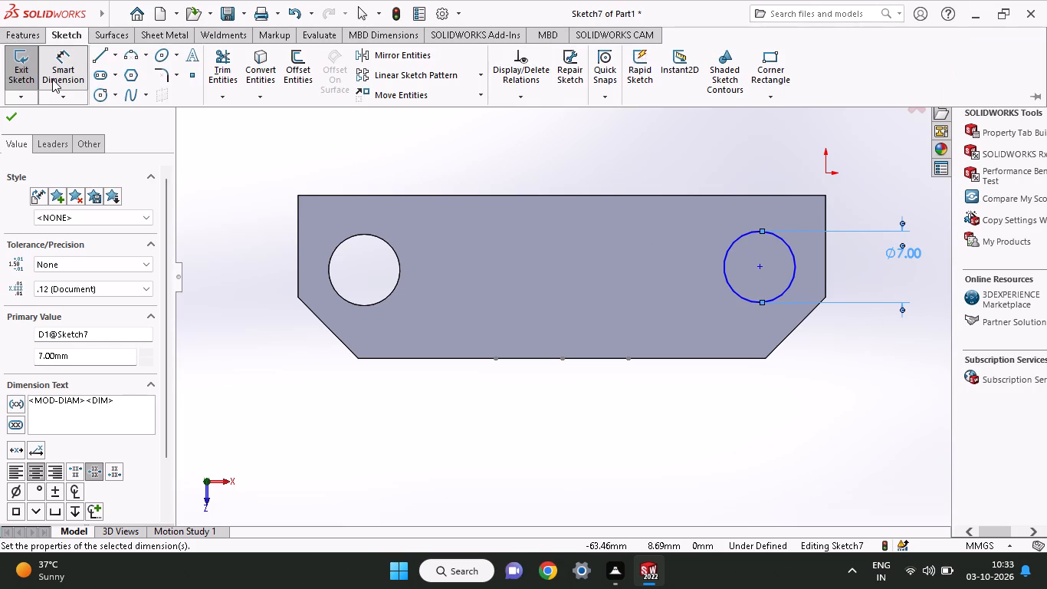
pyautogui.click(98, 57)
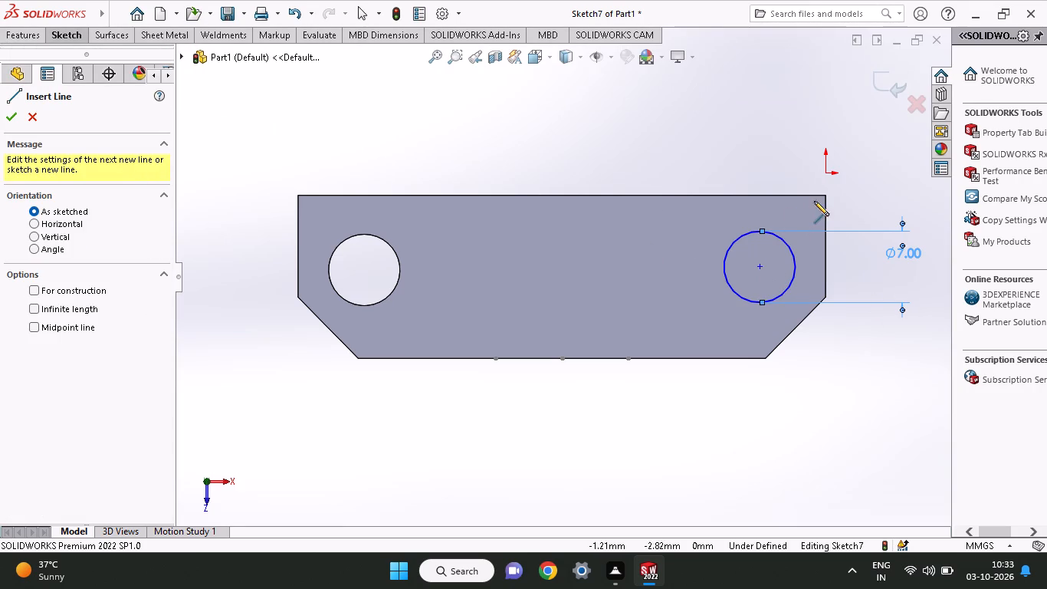
pyautogui.click(825, 196)
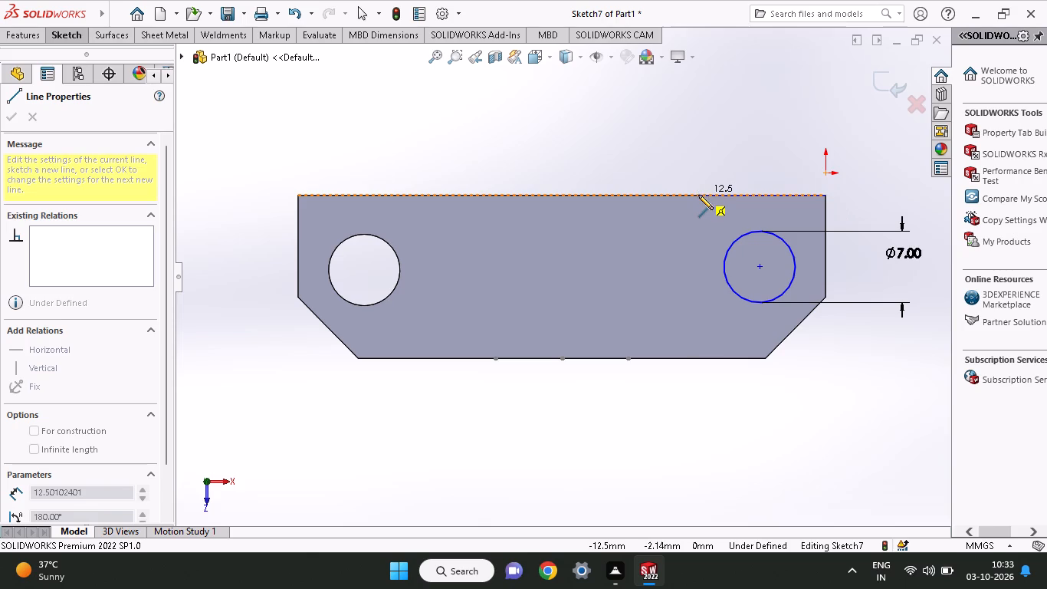
pyautogui.click(698, 195)
pyautogui.rightClick(699, 161)
pyautogui.click(707, 170)
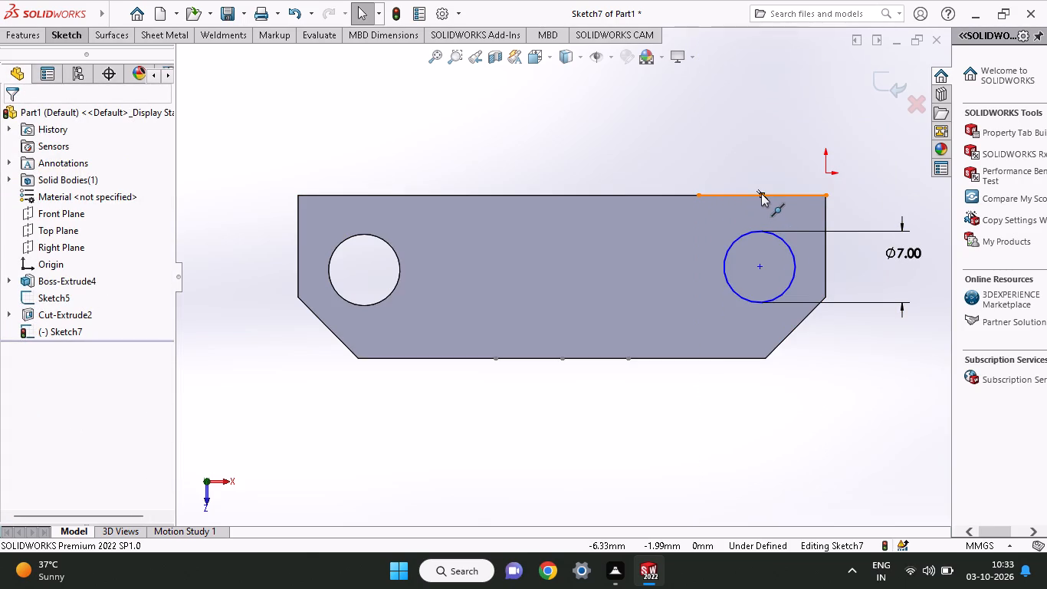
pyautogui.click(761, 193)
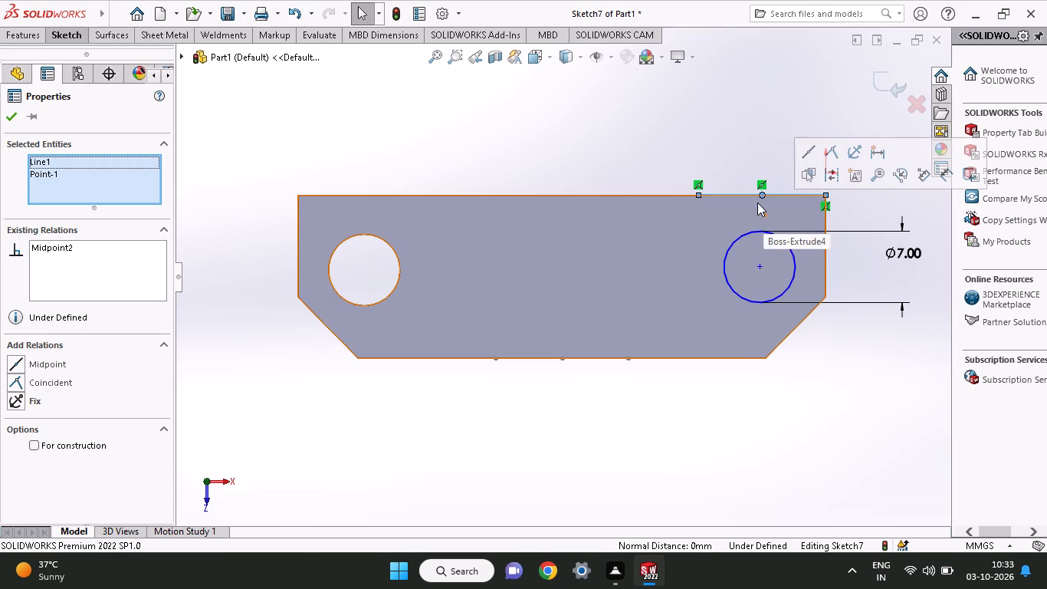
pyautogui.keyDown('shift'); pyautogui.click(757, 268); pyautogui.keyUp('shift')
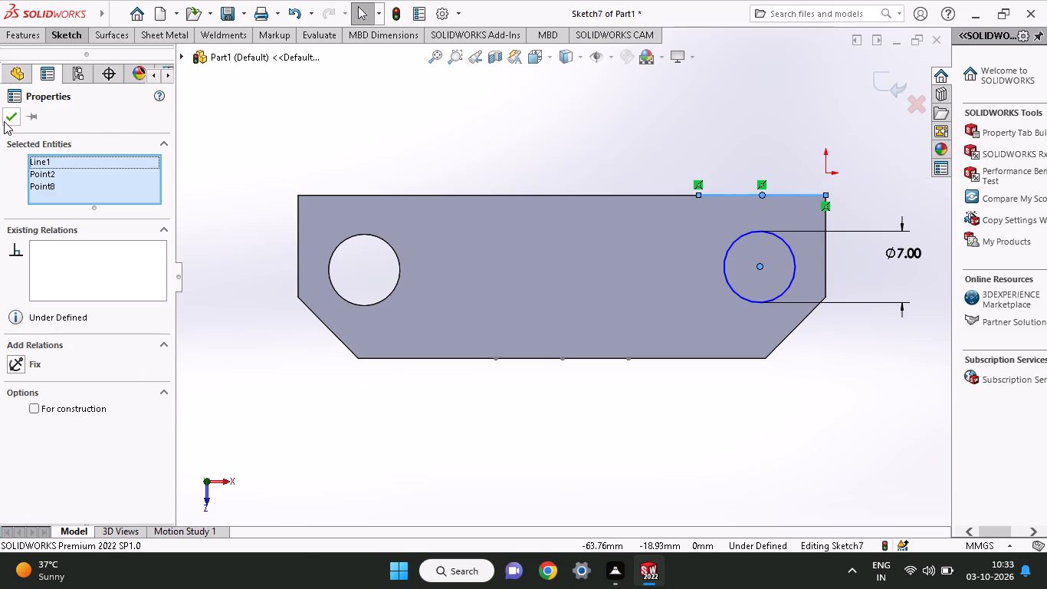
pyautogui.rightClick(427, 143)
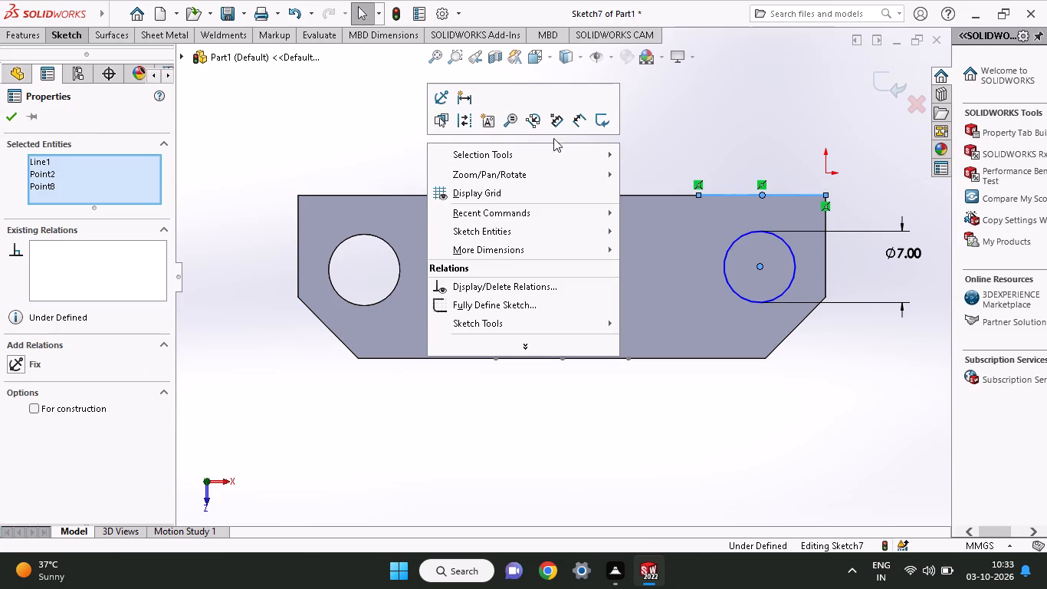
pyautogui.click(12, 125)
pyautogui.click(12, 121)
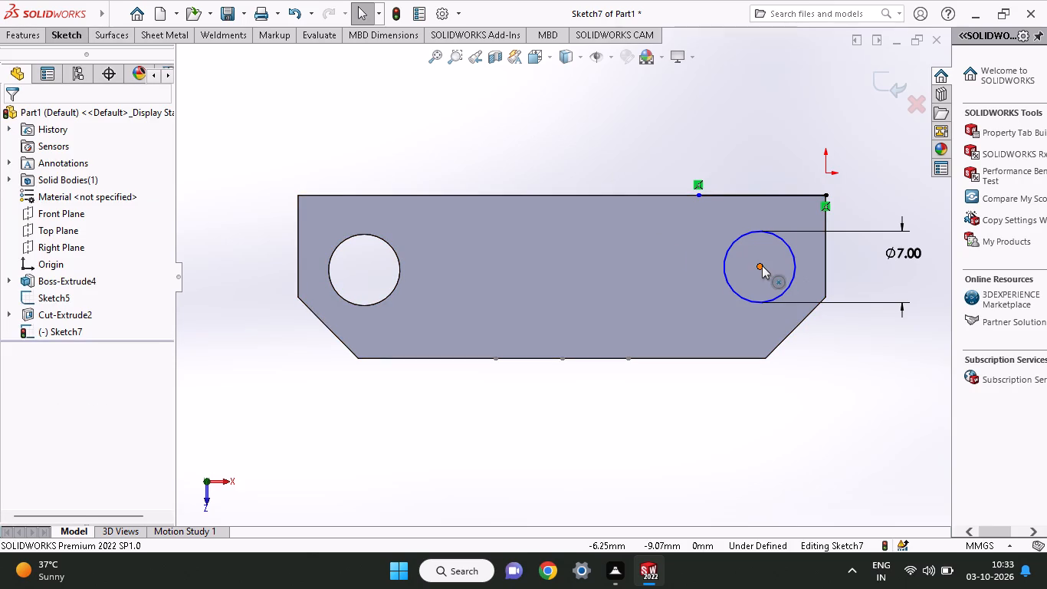
# Add a vertical relation between the new circle's centre and the midpoint of the line along the long edge.
pyautogui.click(762, 265)
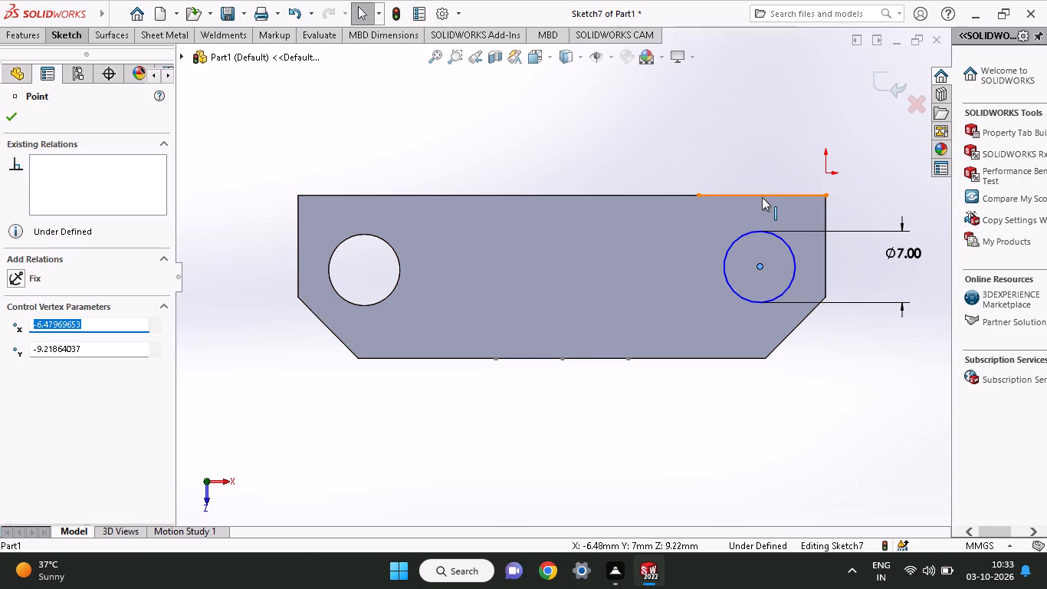
pyautogui.keyDown('shift'); pyautogui.click(761, 197); pyautogui.keyUp('shift')
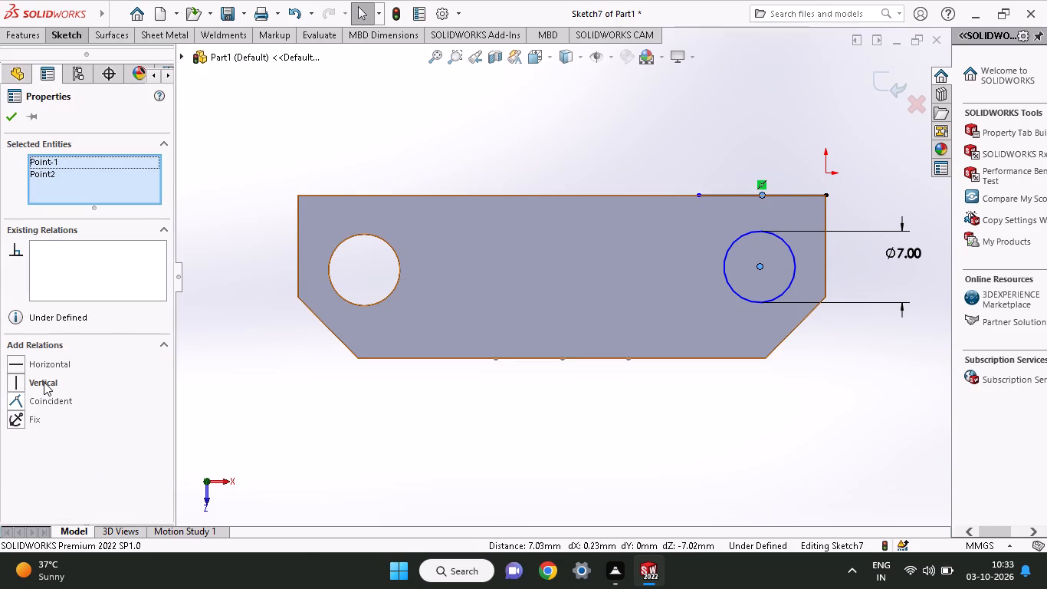
pyautogui.click(44, 382)
pyautogui.click(15, 116)
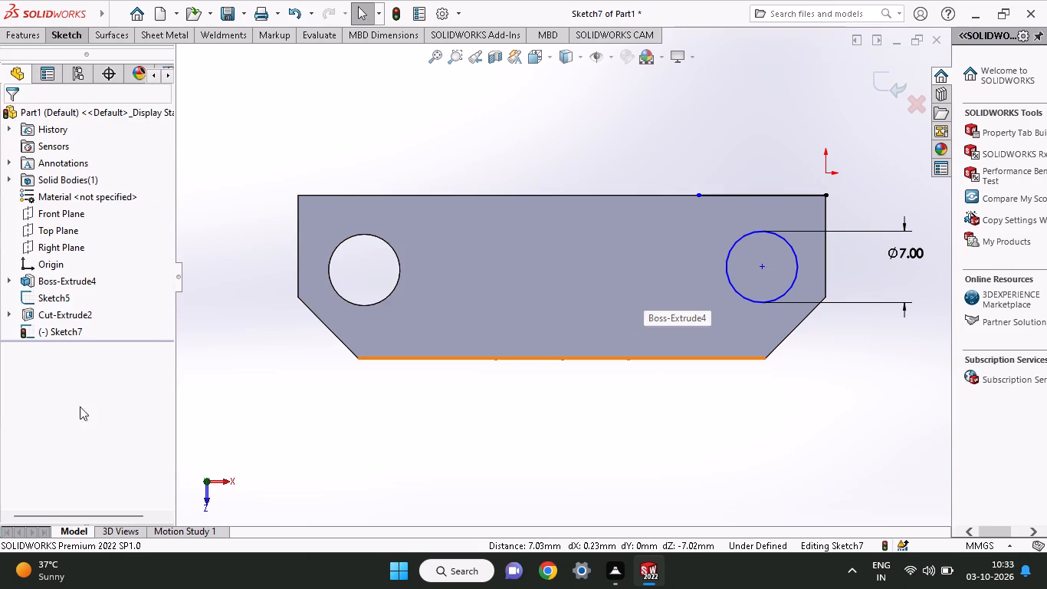
# Cut-extrude the 7 mm circle region through the part, 35 mm in the first direction and 27 mm in the second.
pyautogui.click(15, 35)
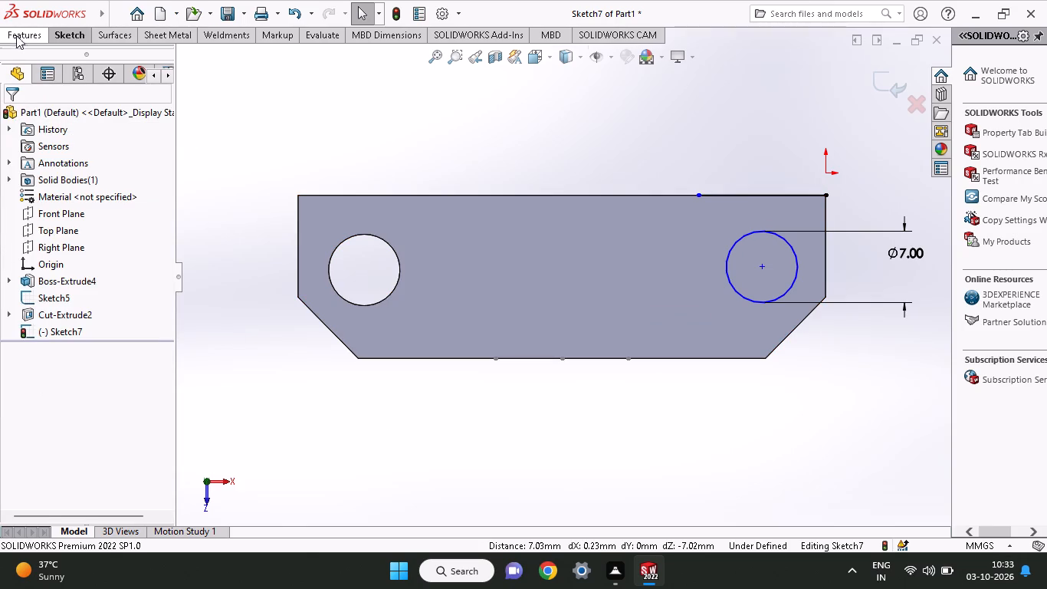
pyautogui.click(216, 72)
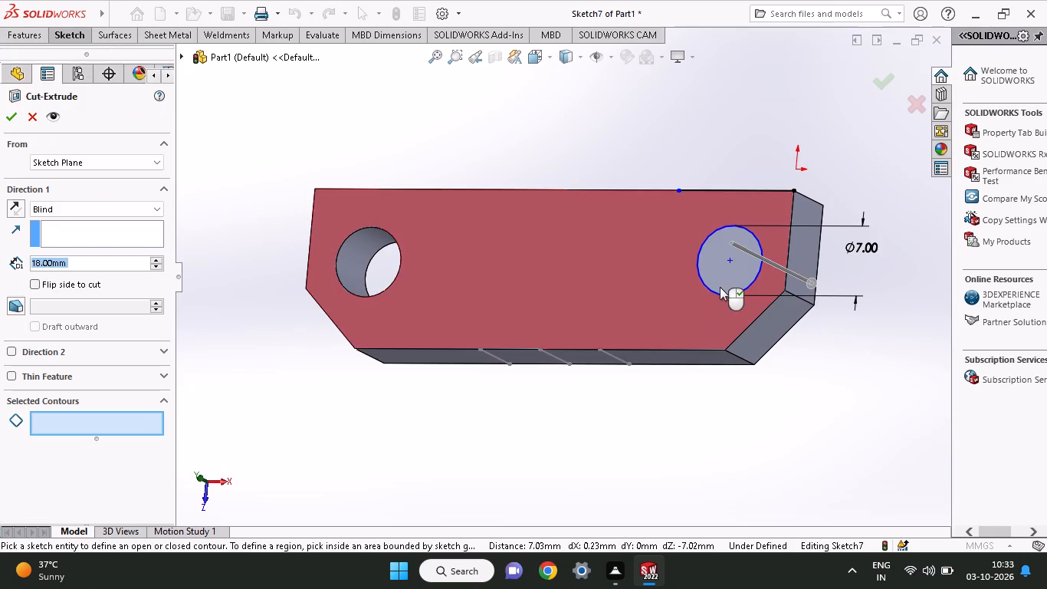
pyautogui.click(721, 286)
pyautogui.moveTo(821, 307); pyautogui.dragTo(879, 317)
pyautogui.moveTo(684, 235); pyautogui.dragTo(648, 198)
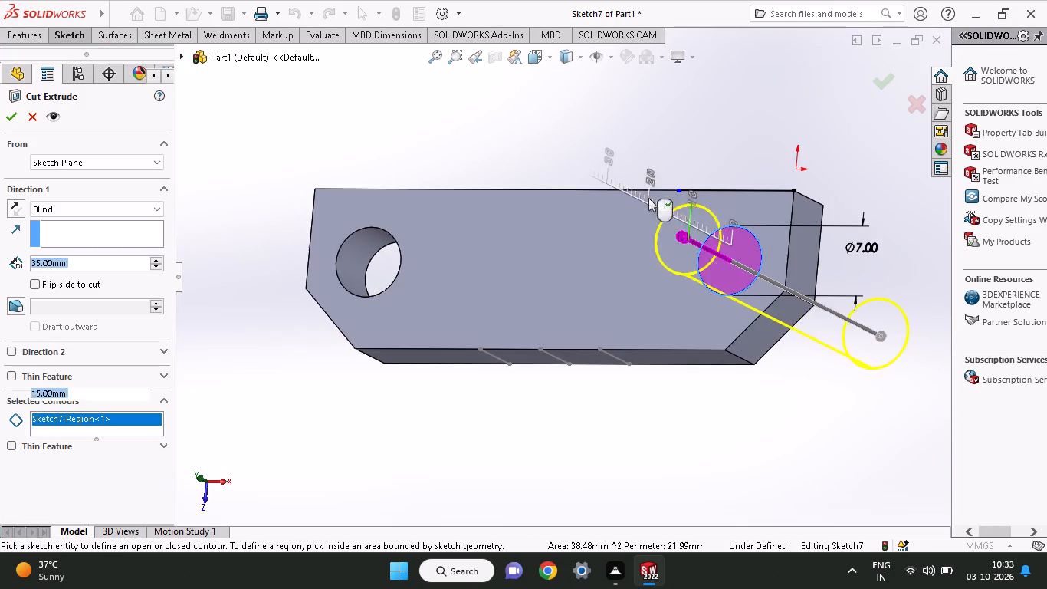
pyautogui.moveTo(648, 198); pyautogui.dragTo(619, 165)
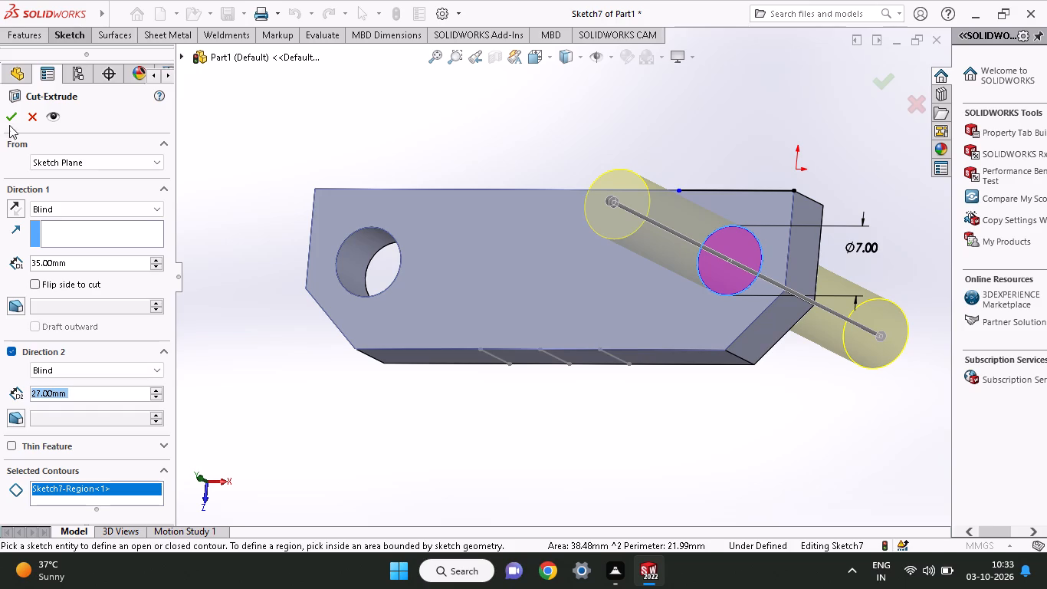
pyautogui.click(13, 114)
# Start a sketch on the large face and draw a 16 mm line straight across its width, about 15.4 mm from the end farthest from the origin.
pyautogui.moveTo(474, 261); pyautogui.dragTo(514, 278, button='middle')
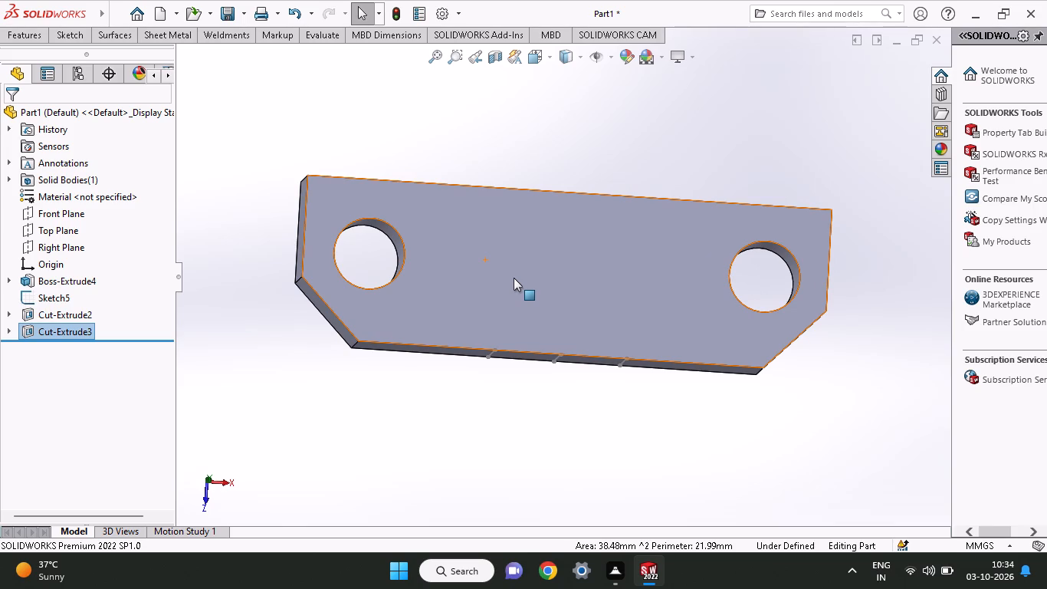
pyautogui.click(517, 276)
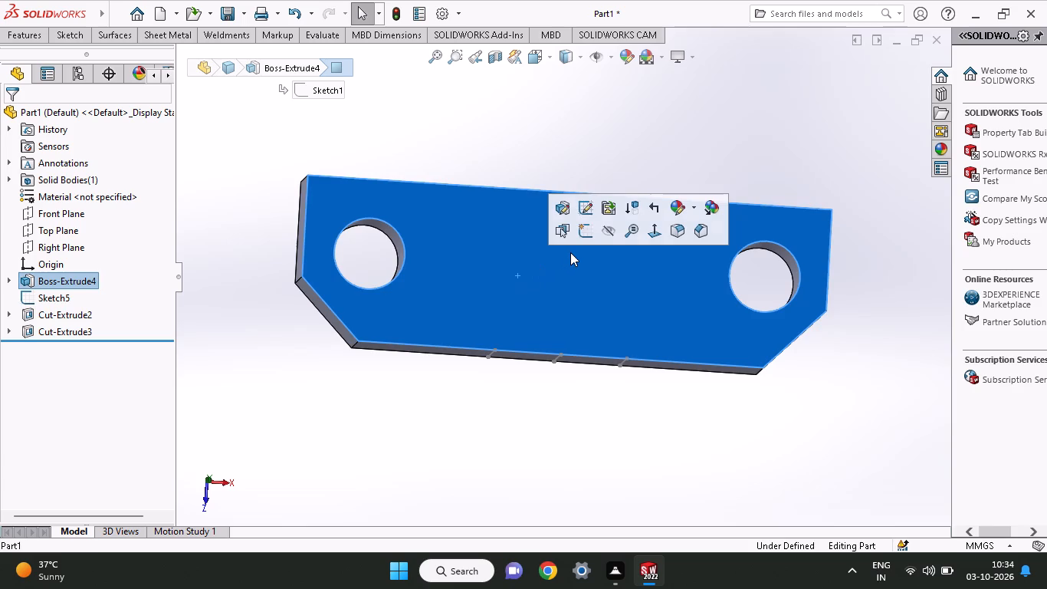
pyautogui.click(579, 232)
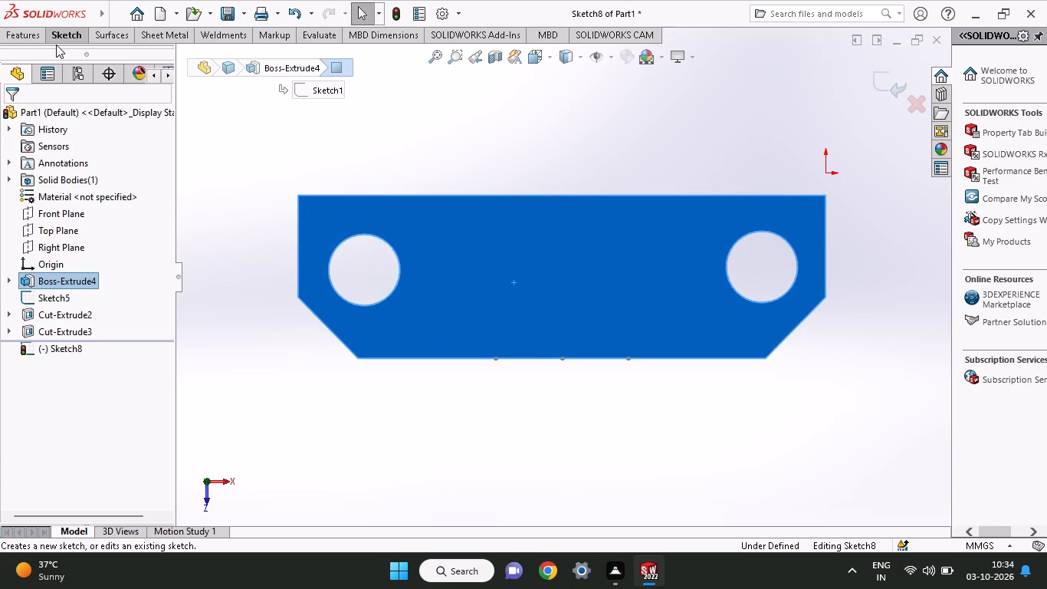
pyautogui.click(69, 41)
pyautogui.click(98, 60)
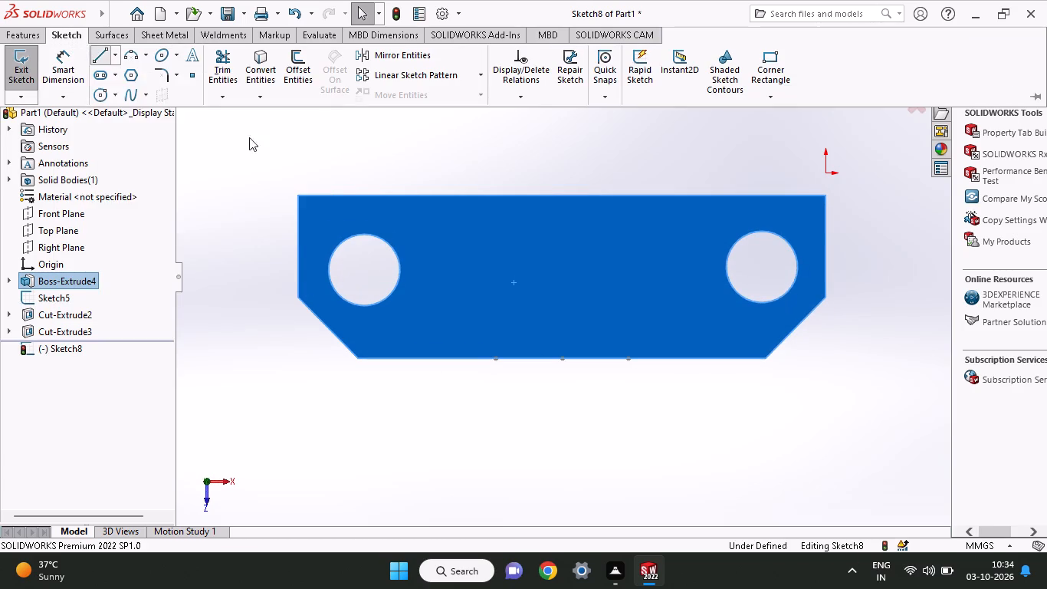
pyautogui.click(455, 359)
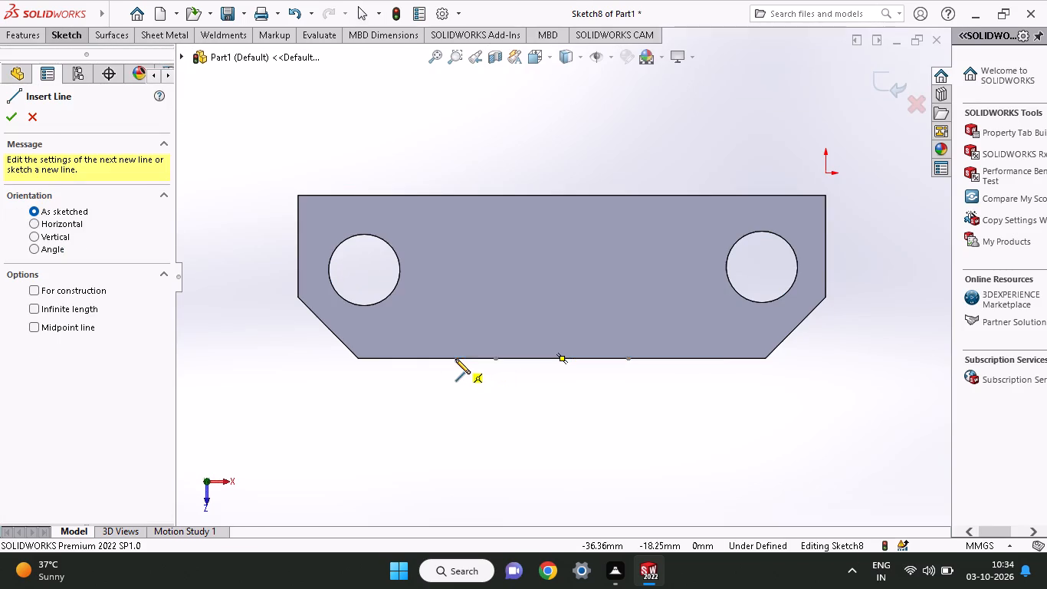
pyautogui.click(451, 194)
pyautogui.rightClick(487, 156)
pyautogui.click(506, 172)
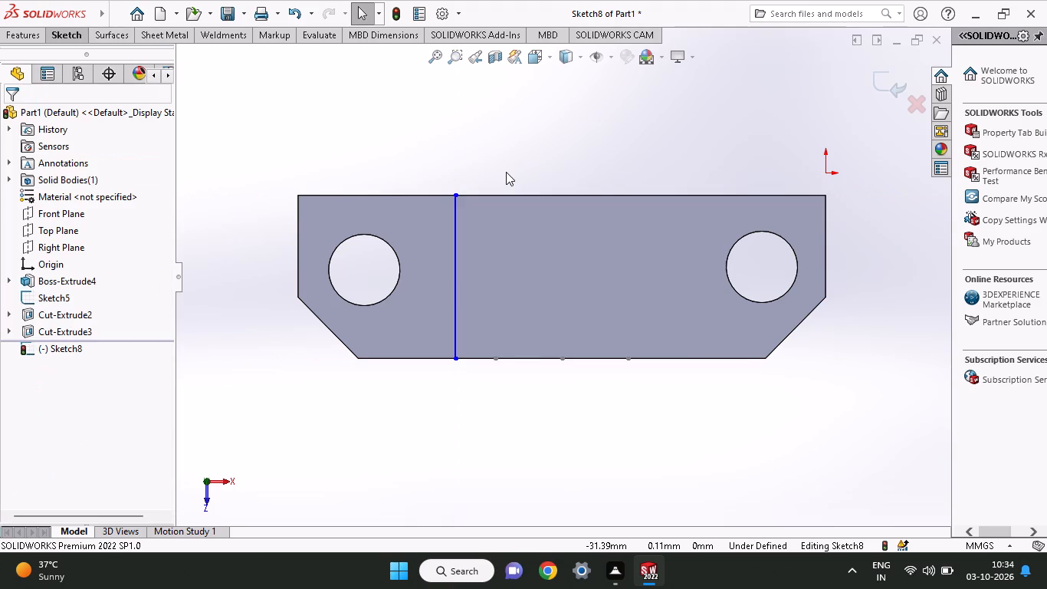
# Sketch three more lines from the cross line to close a rectangle about 16.2 mm long across the full width between the holes.
pyautogui.click(67, 37)
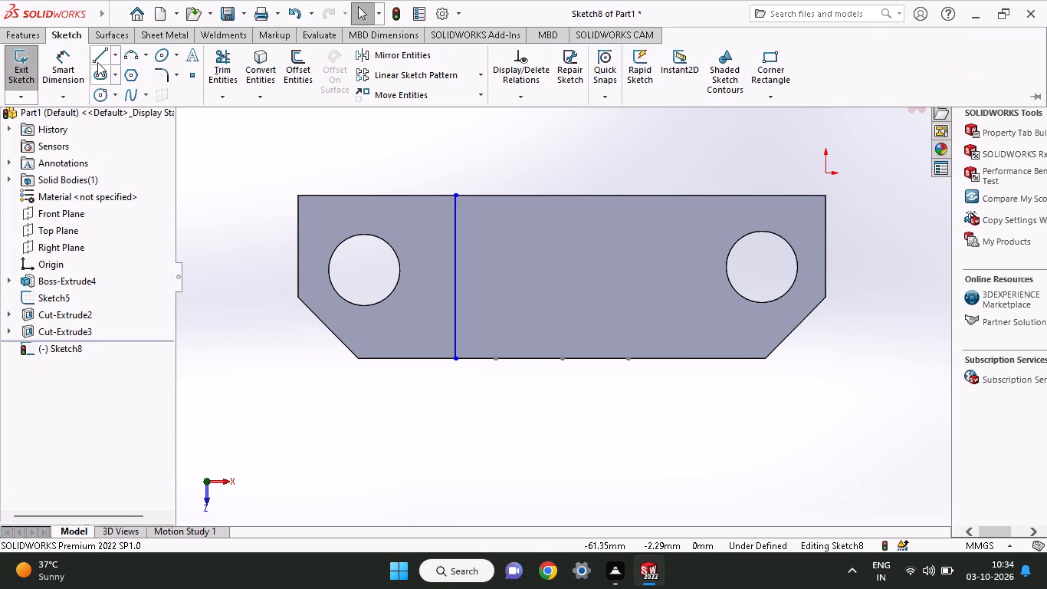
pyautogui.click(97, 62)
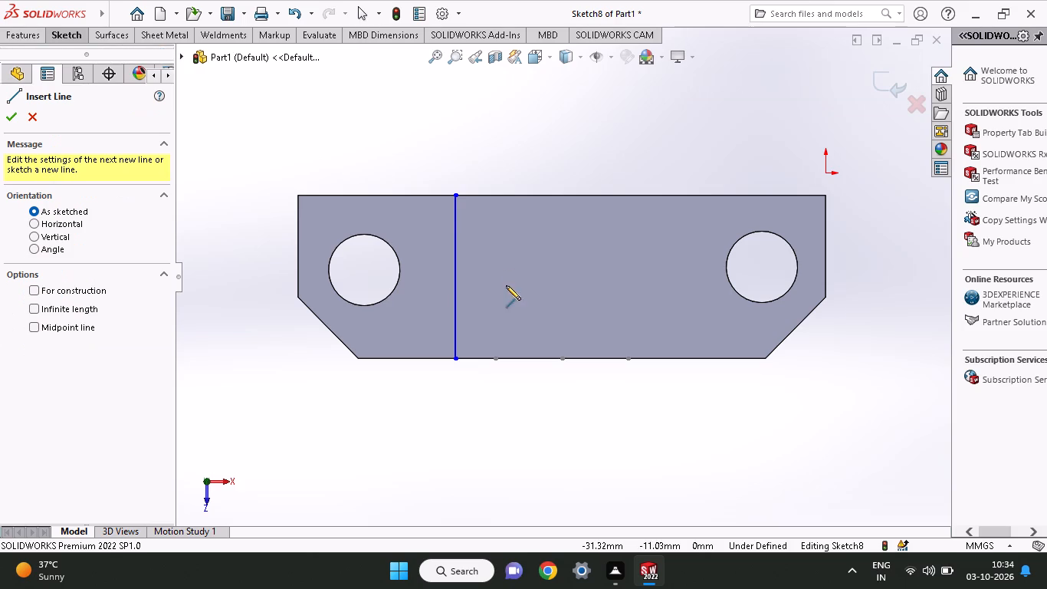
pyautogui.click(452, 192)
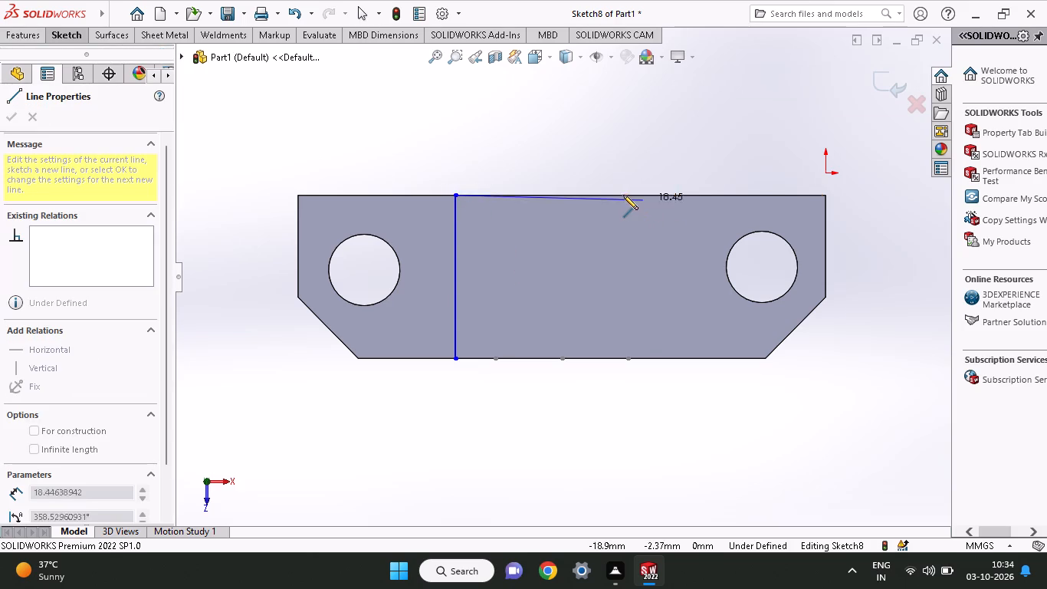
pyautogui.click(620, 195)
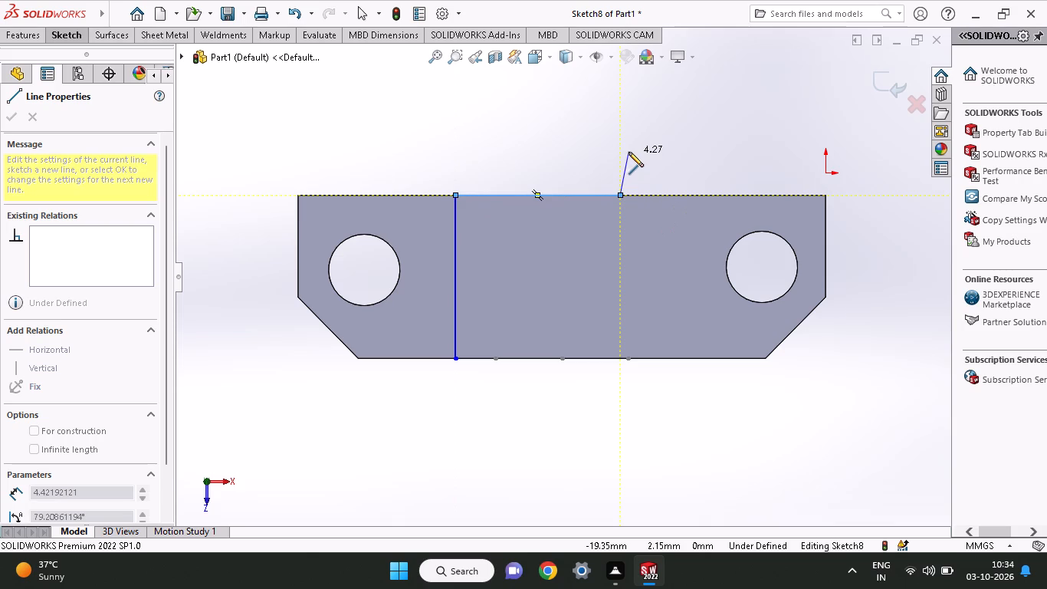
pyautogui.click(619, 357)
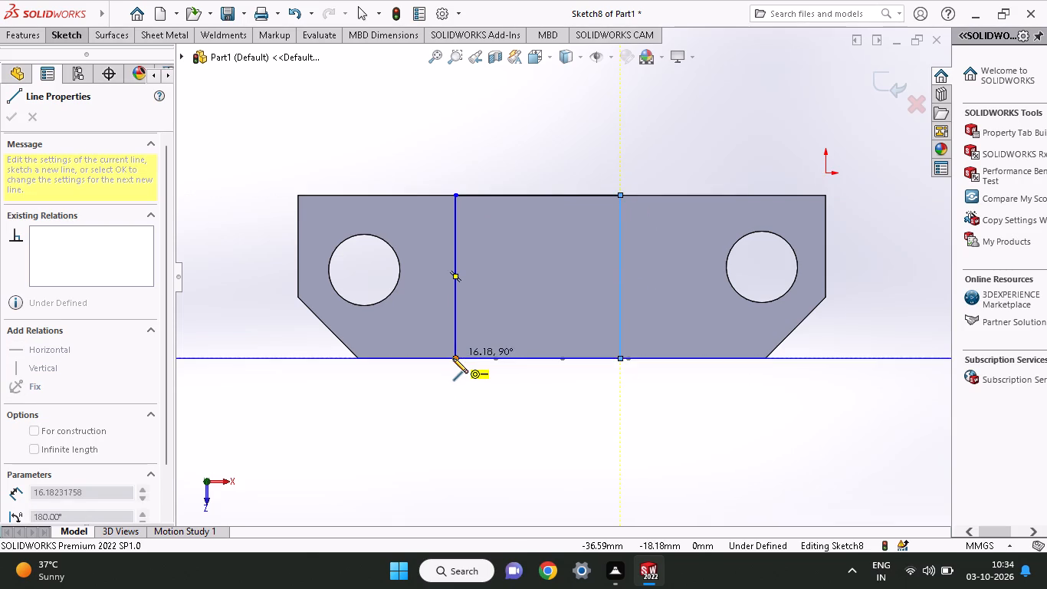
pyautogui.click(453, 358)
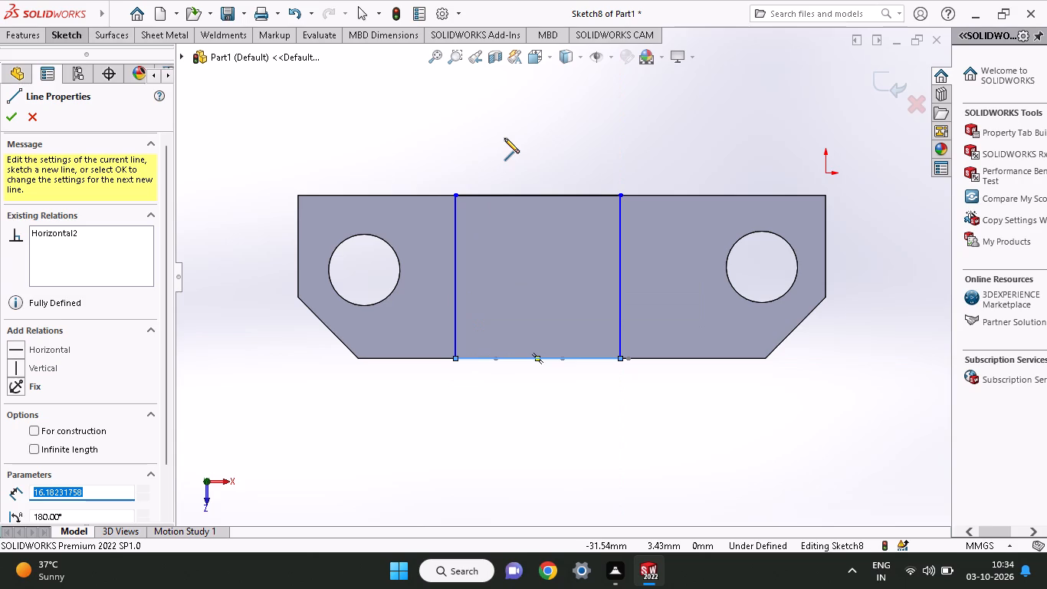
pyautogui.rightClick(516, 145)
pyautogui.click(543, 162)
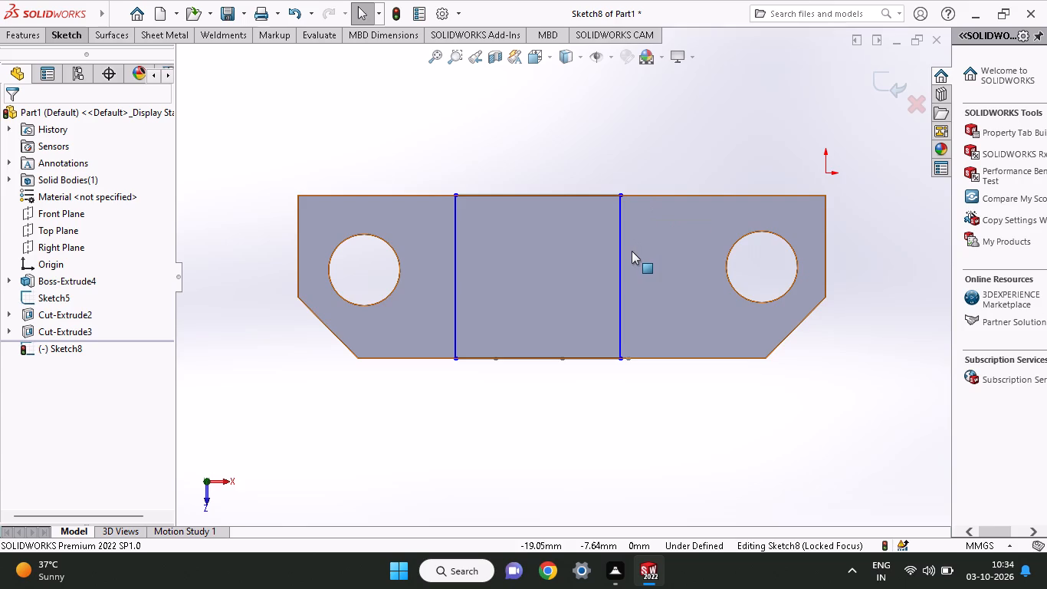
# Dimension the rectangle's side nearest the origin at 13 mm from the adjacent end of the part.
pyautogui.click(67, 32)
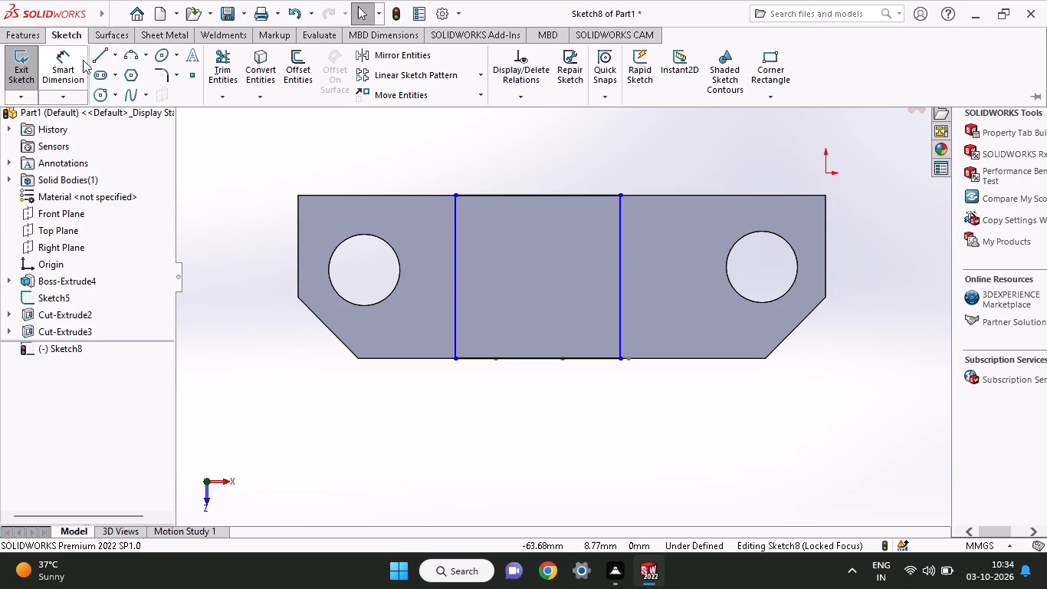
pyautogui.click(75, 64)
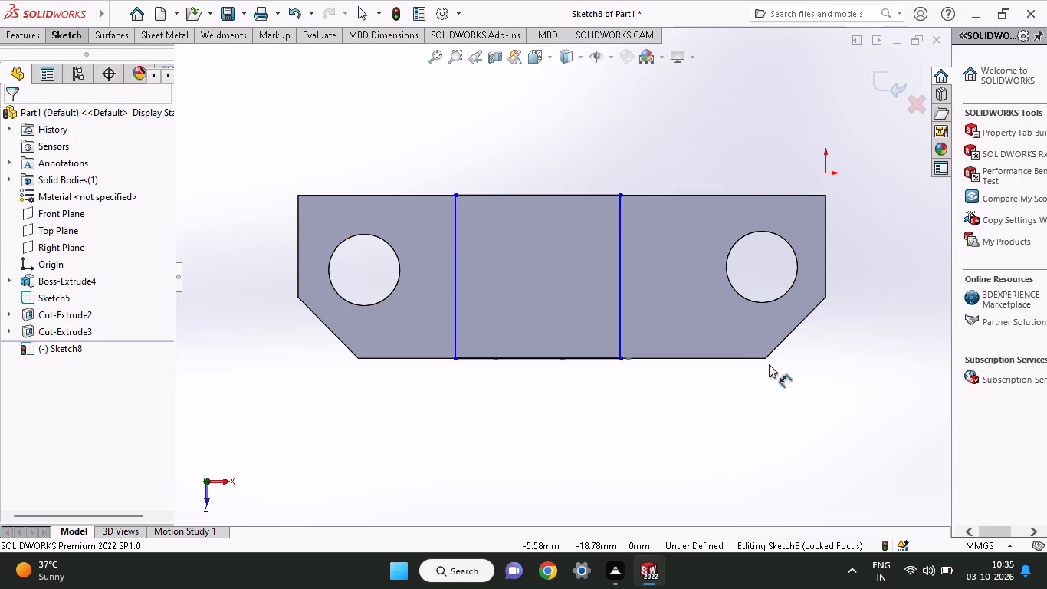
pyautogui.click(621, 361)
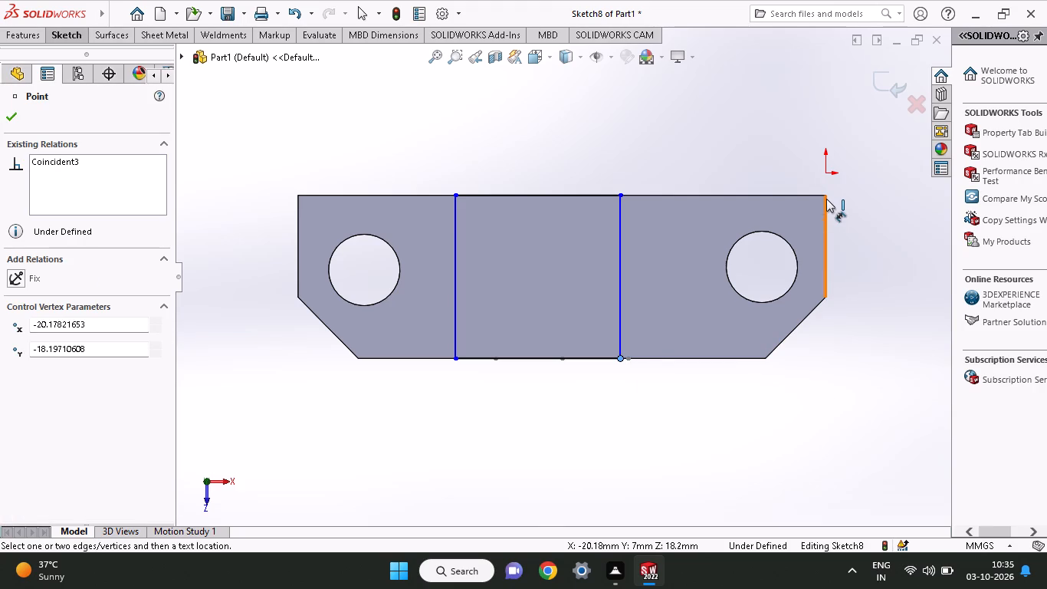
pyautogui.click(825, 196)
pyautogui.click(780, 391)
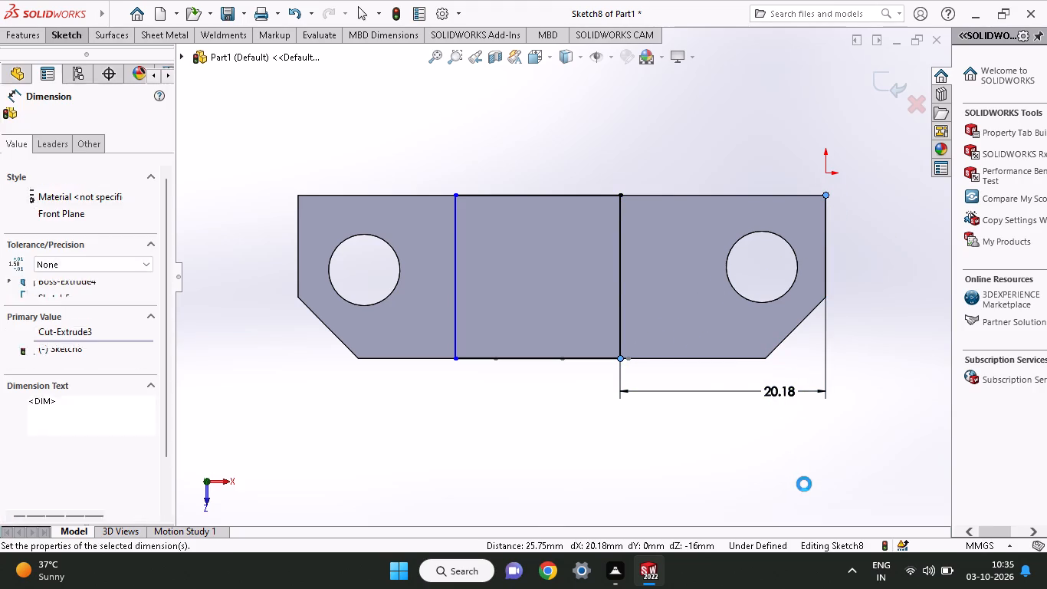
pyautogui.write('13')
pyautogui.press('Return')
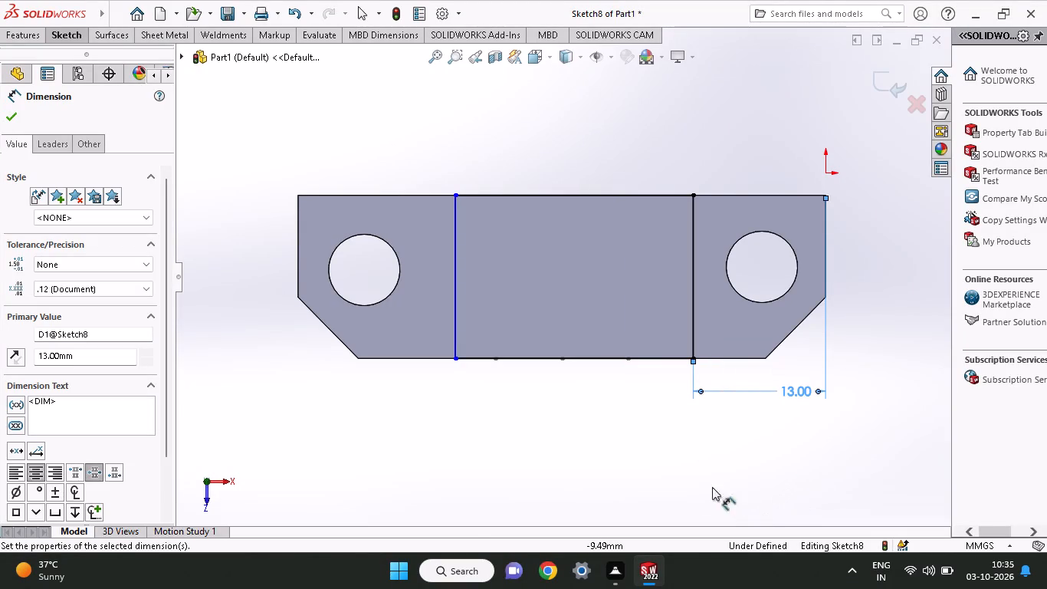
# Dimension the rectangle's opposite side at 13 mm from the end of the part farthest from the origin.
pyautogui.click(299, 298)
pyautogui.click(453, 362)
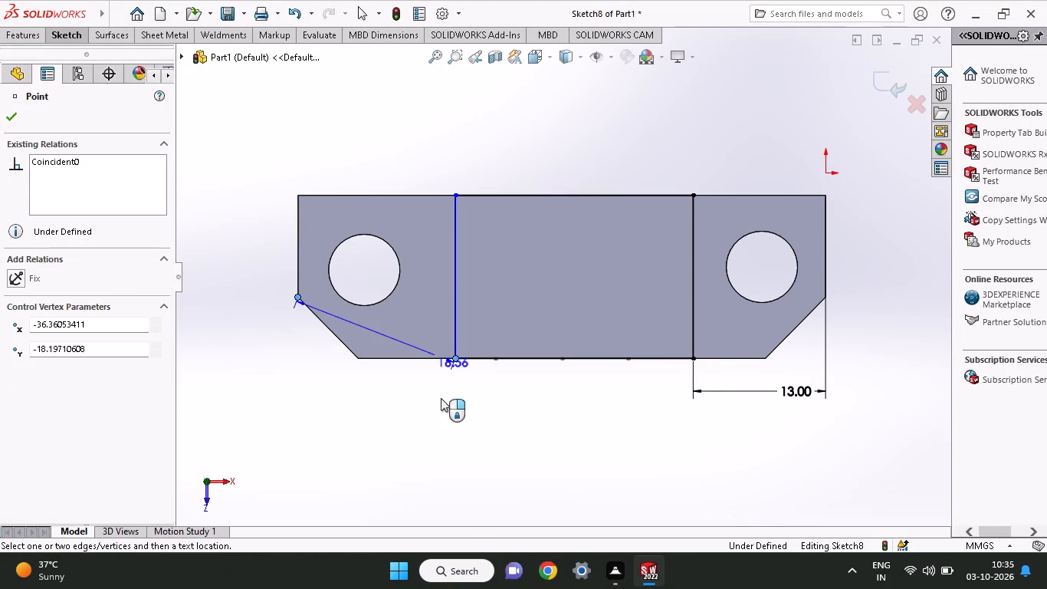
pyautogui.click(423, 416)
pyautogui.press('1')
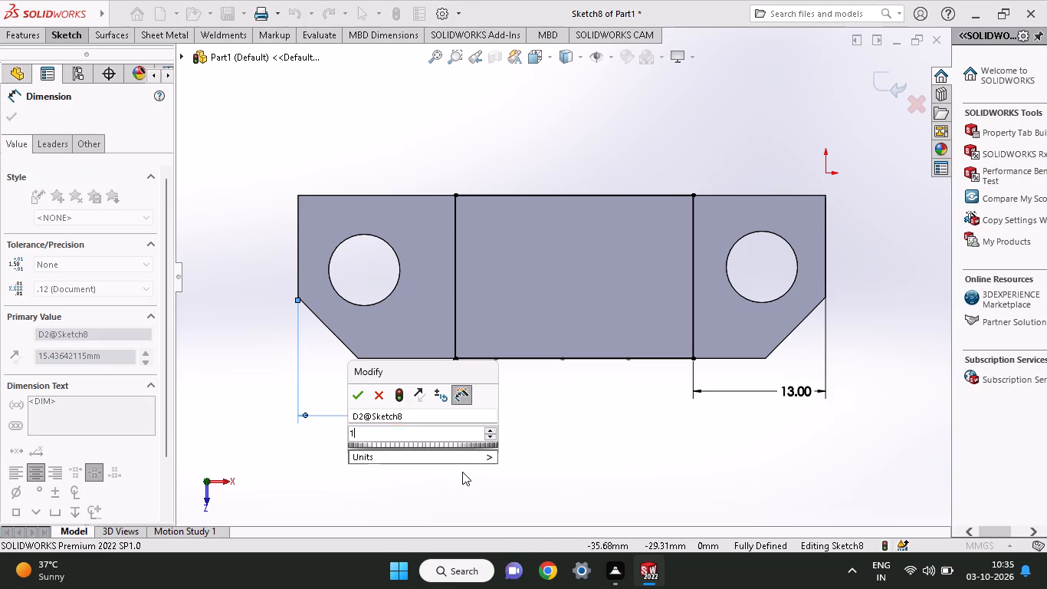
pyautogui.press('3')
pyautogui.press('Return')
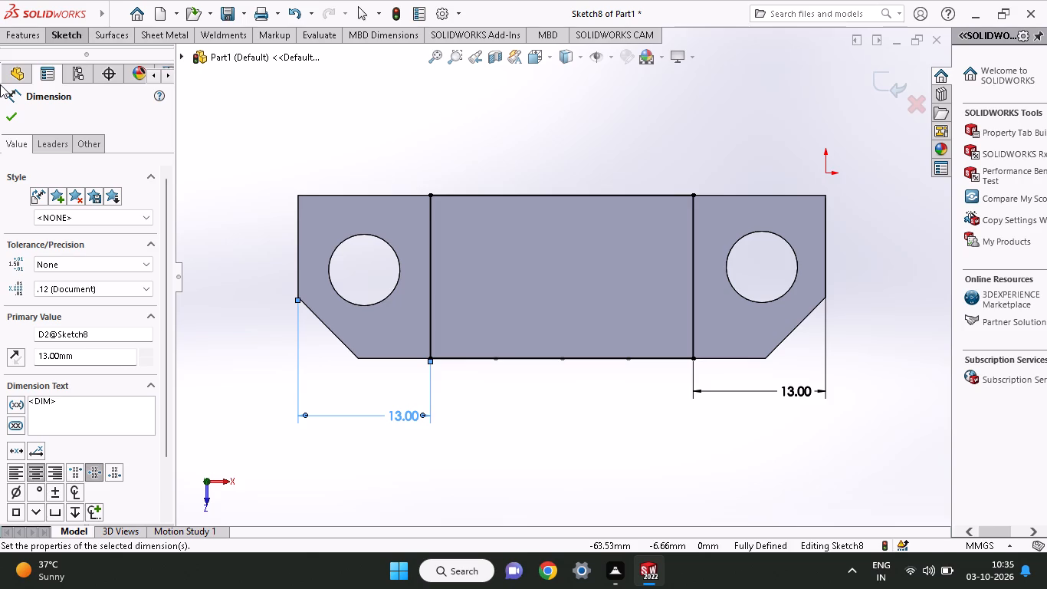
# Extrude the rectangle as a merged boss with a blind depth of 32-7 (25 mm).
pyautogui.click(0, 28)
pyautogui.click(36, 84)
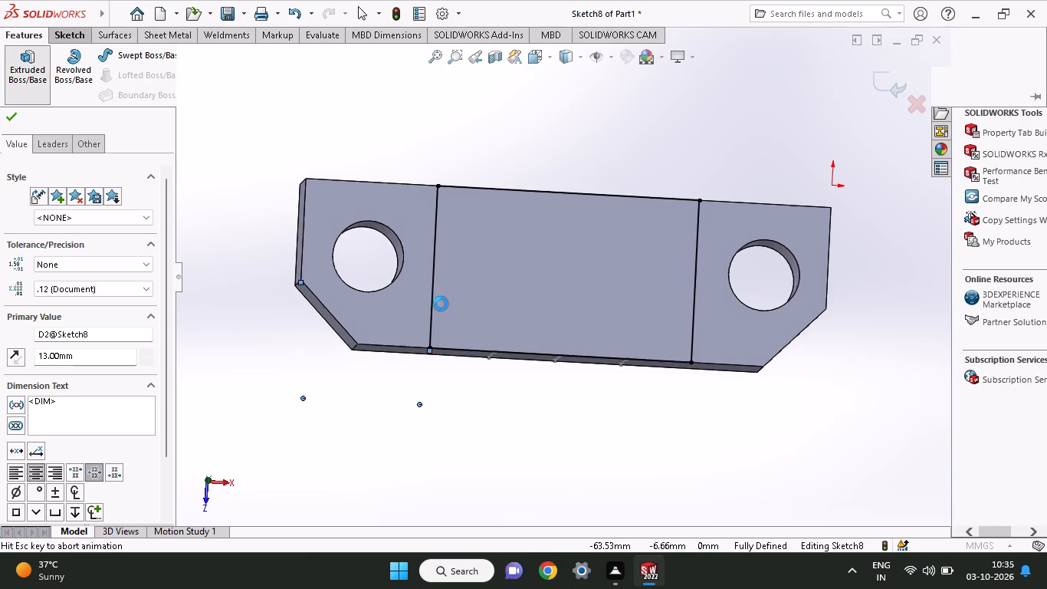
pyautogui.moveTo(572, 371); pyautogui.dragTo(571, 287, button='middle')
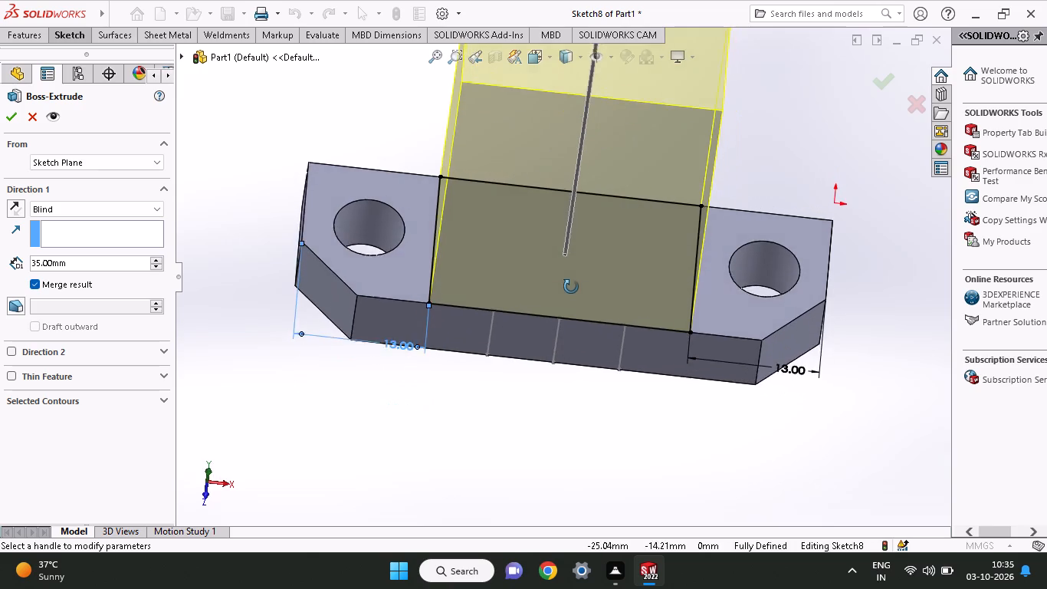
pyautogui.moveTo(571, 287); pyautogui.dragTo(572, 240, button='middle')
pyautogui.moveTo(92, 260); pyautogui.dragTo(62, 261)
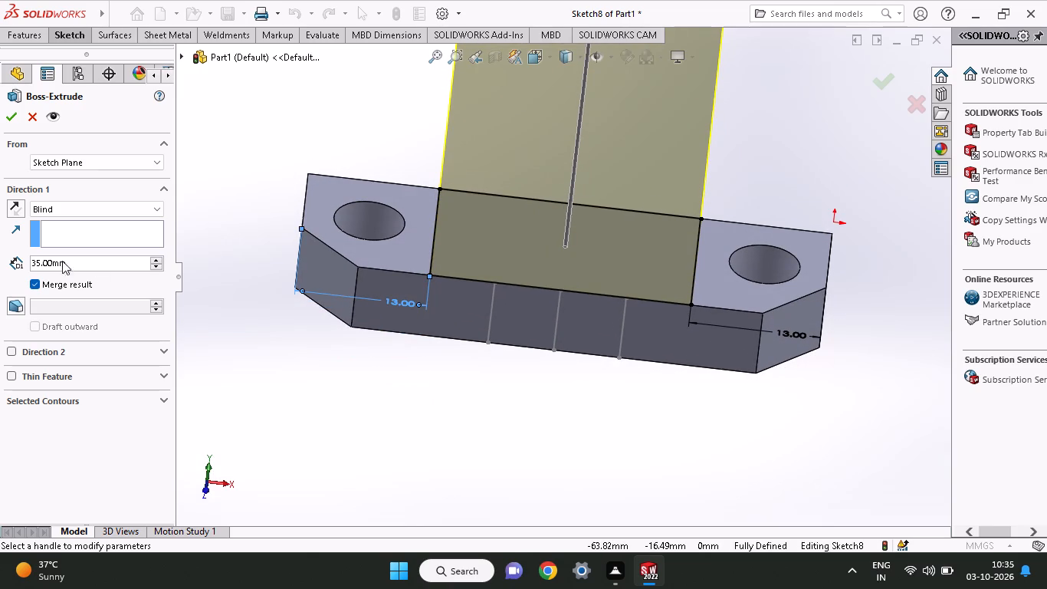
pyautogui.moveTo(62, 261); pyautogui.dragTo(14, 252)
pyautogui.write('32')
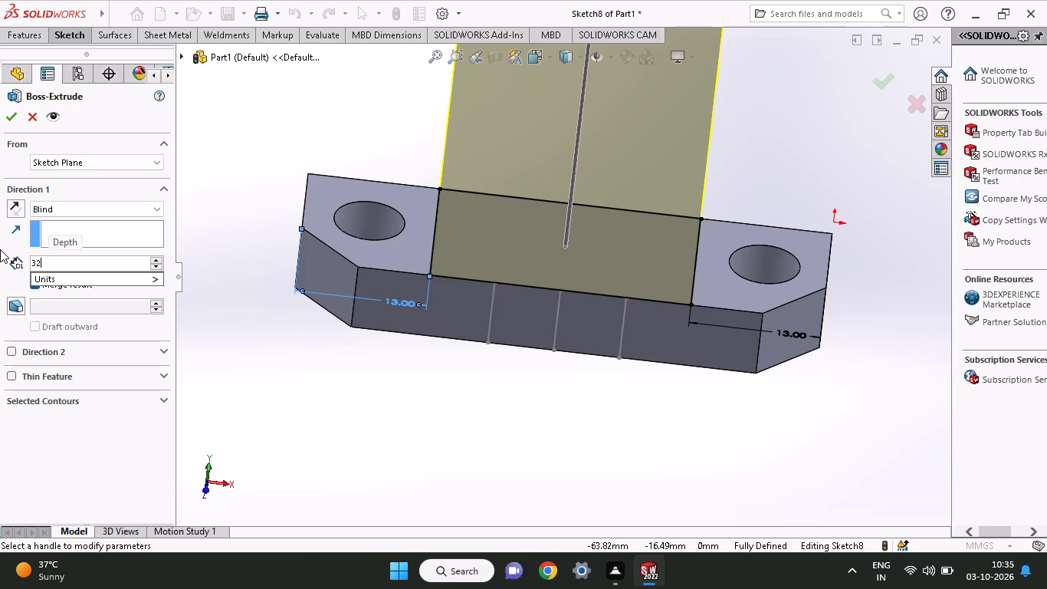
pyautogui.press('-')
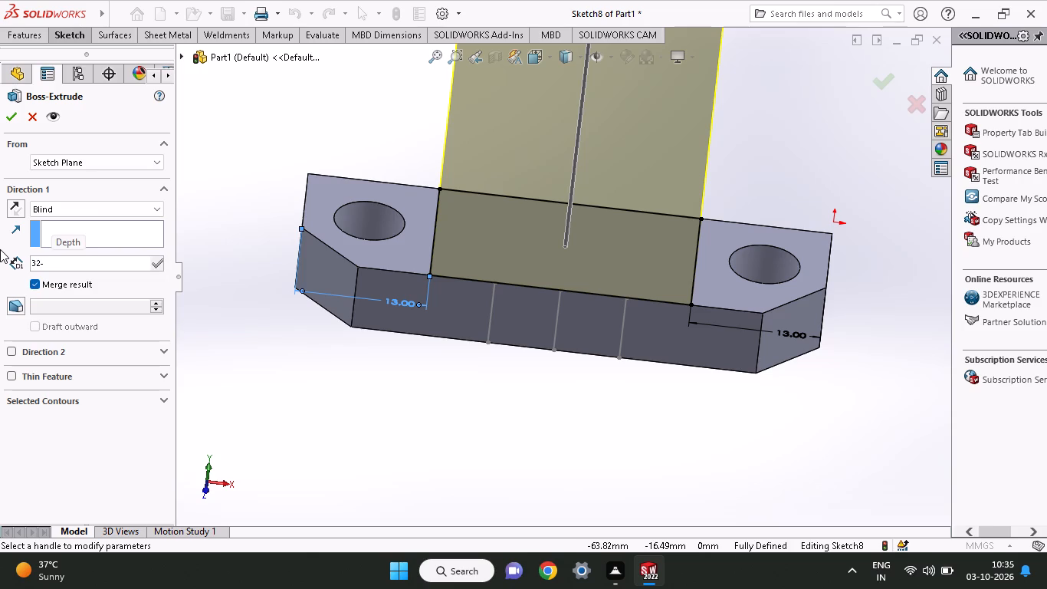
pyautogui.press('7')
pyautogui.press('Return')
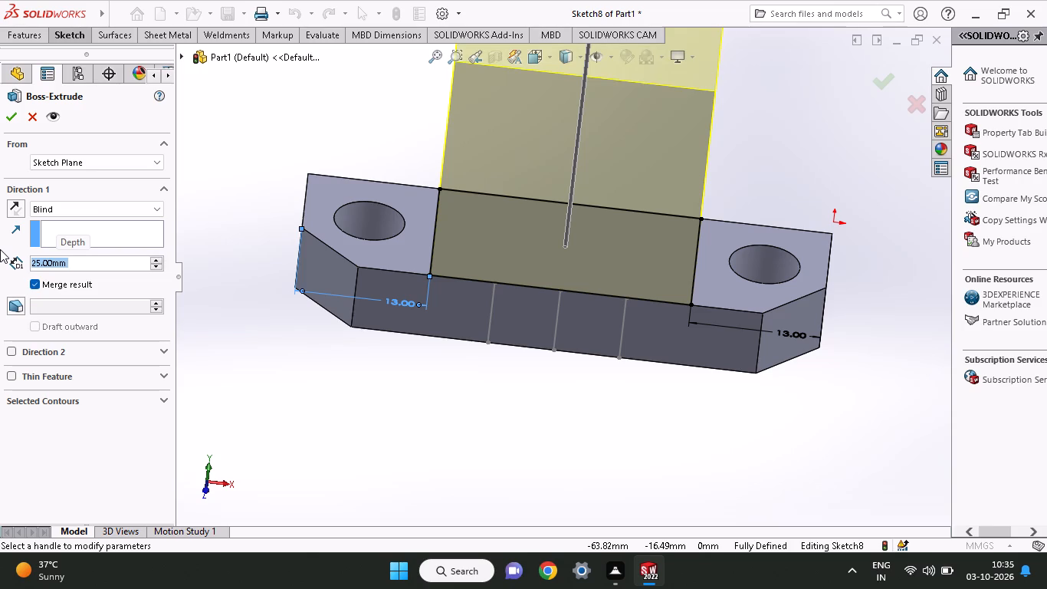
pyautogui.click(3, 121)
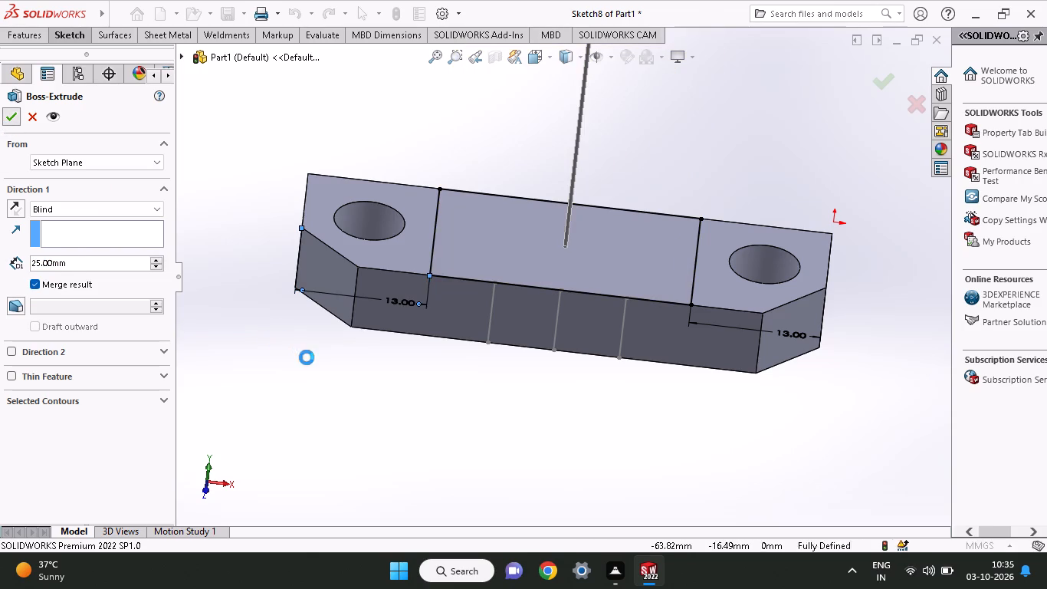
pyautogui.moveTo(395, 385); pyautogui.dragTo(447, 253, button='middle')
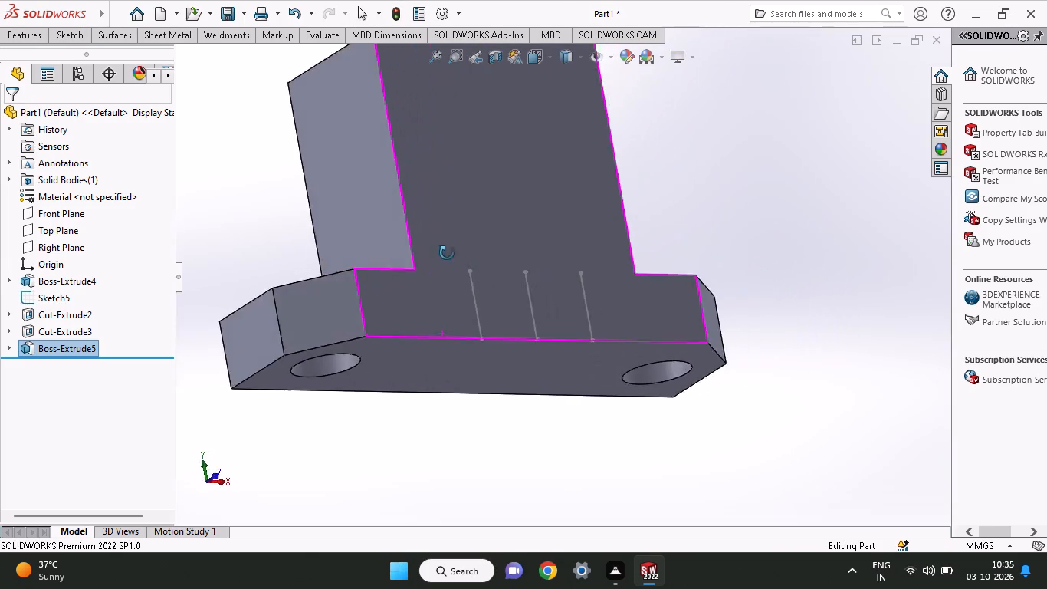
# Start a sketch on the block's front face and draw a vertical line about 9.75 mm down from its top edge, on the half farther from the origin.
pyautogui.moveTo(447, 253); pyautogui.dragTo(357, 426, button='middle')
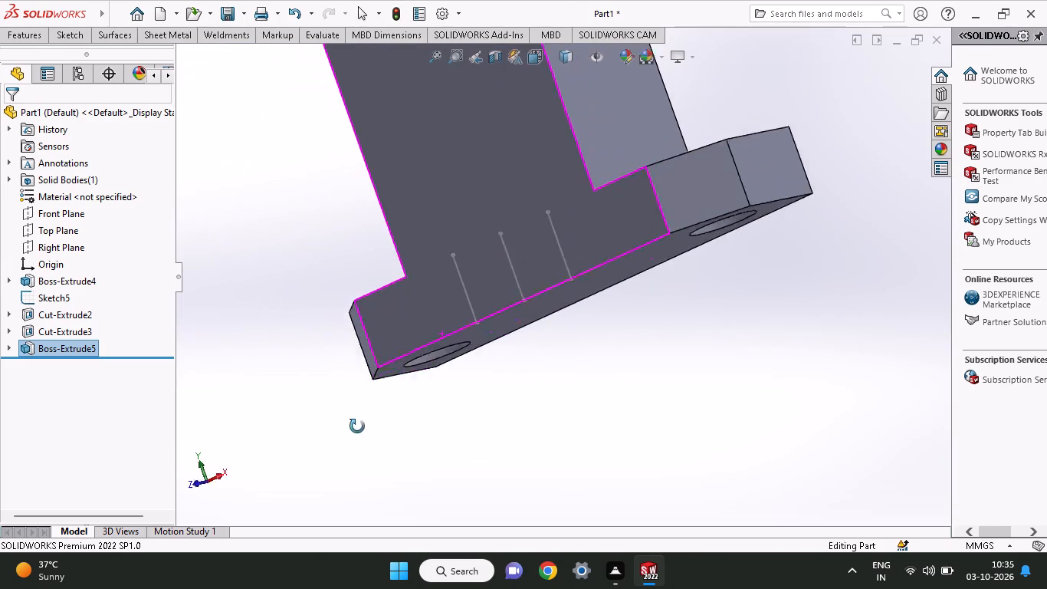
pyautogui.moveTo(357, 426); pyautogui.dragTo(369, 464, button='middle')
pyautogui.moveTo(485, 311); pyautogui.dragTo(537, 255, button='middle')
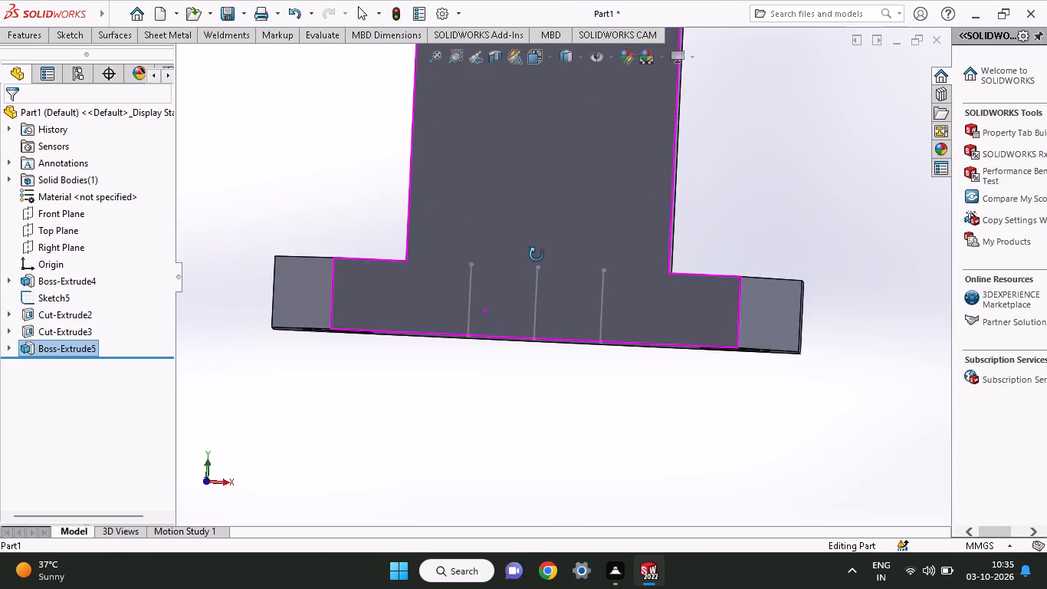
pyautogui.moveTo(537, 255); pyautogui.dragTo(541, 194, button='middle')
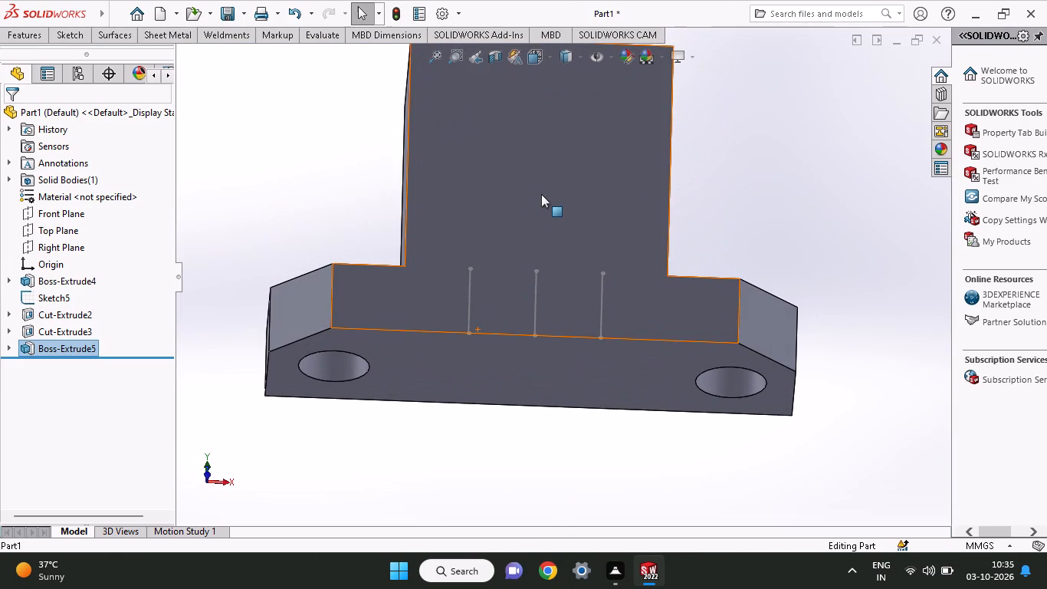
pyautogui.click(530, 148)
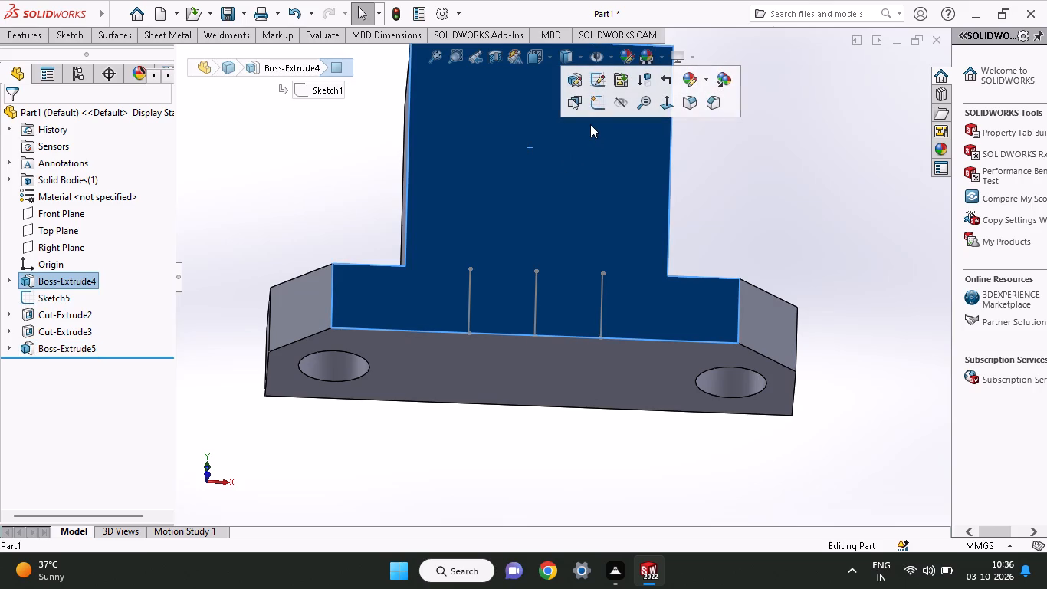
pyautogui.click(601, 101)
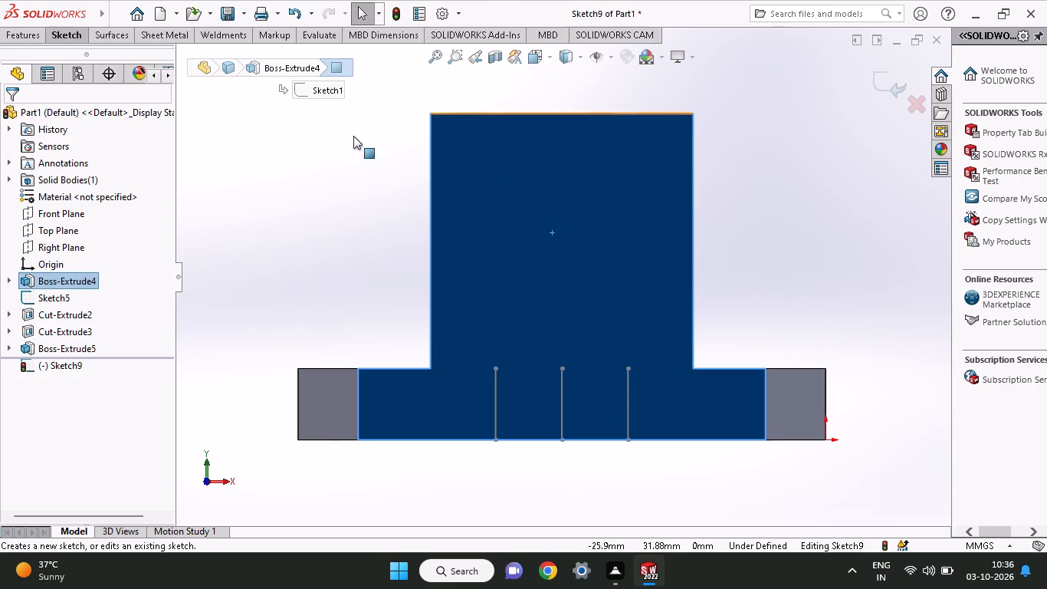
pyautogui.click(63, 36)
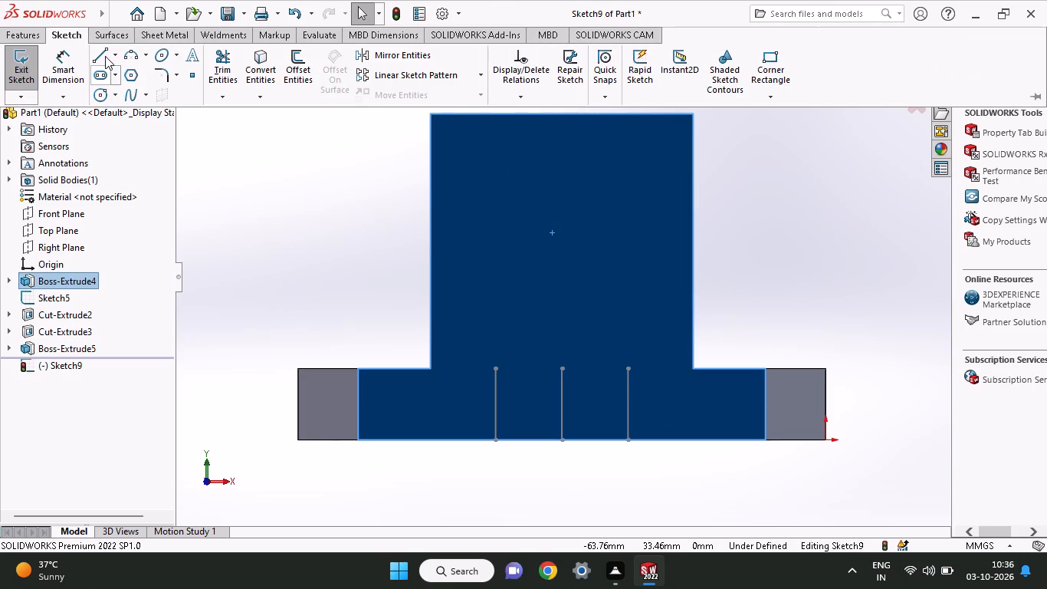
pyautogui.click(105, 56)
pyautogui.click(505, 115)
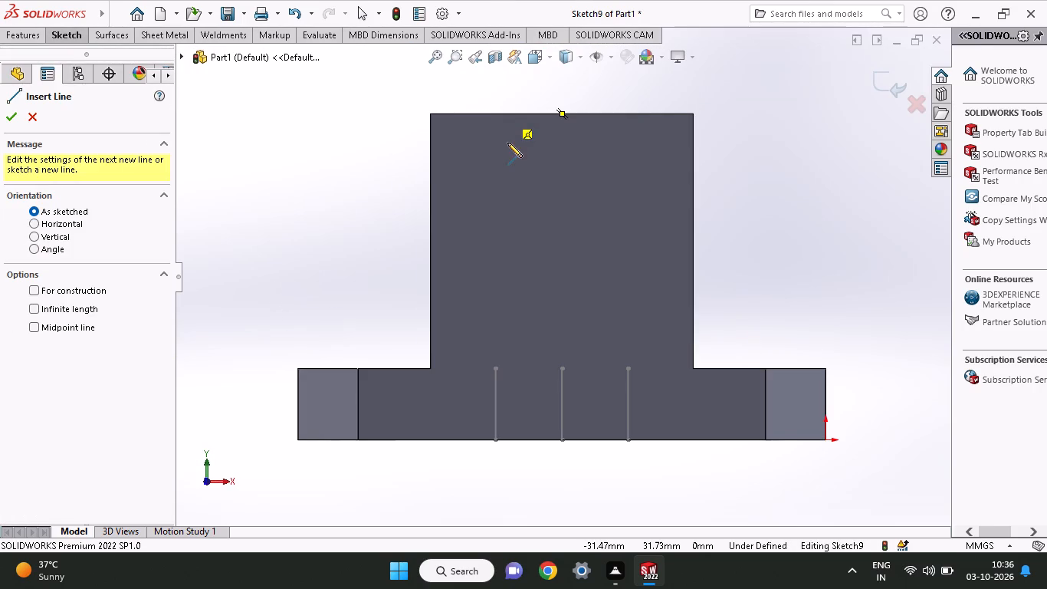
pyautogui.click(504, 213)
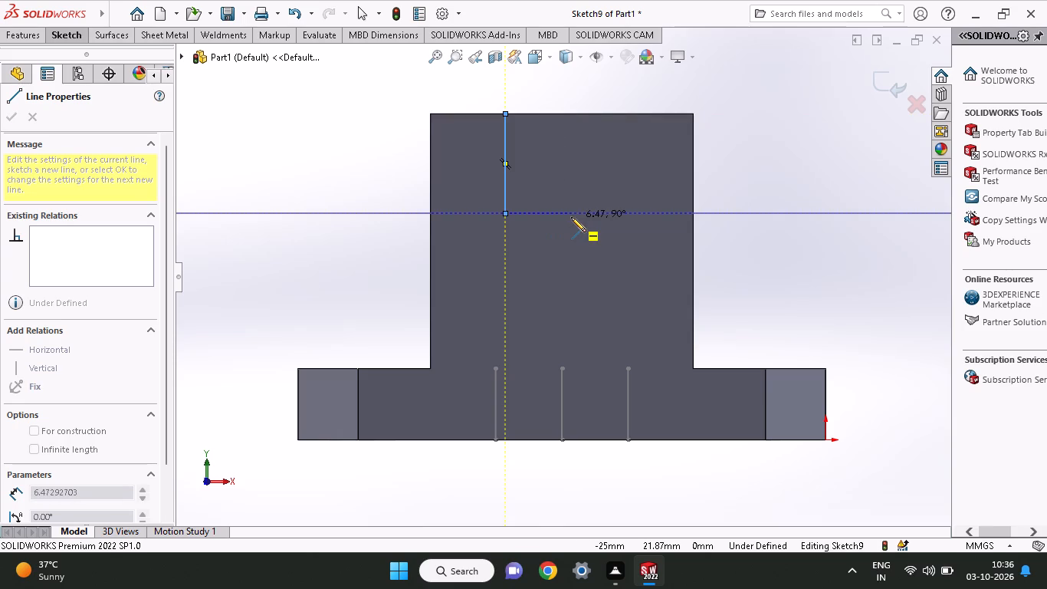
pyautogui.rightClick(481, 238)
pyautogui.click(506, 251)
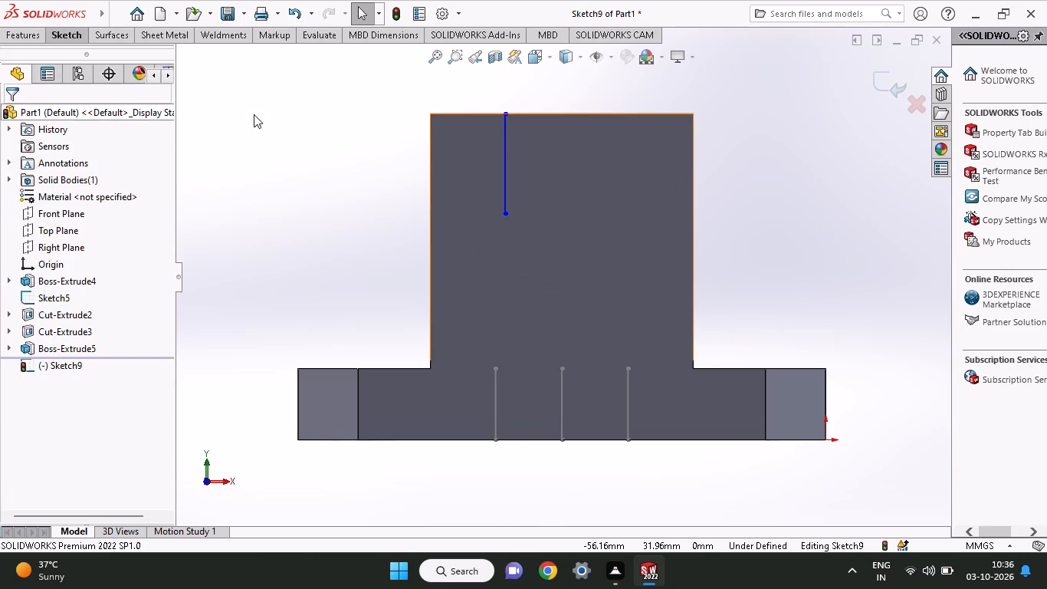
# Dimension the vertical line's top end at 10 mm from the block's top corner farthest from the origin.
pyautogui.click(82, 35)
pyautogui.click(77, 70)
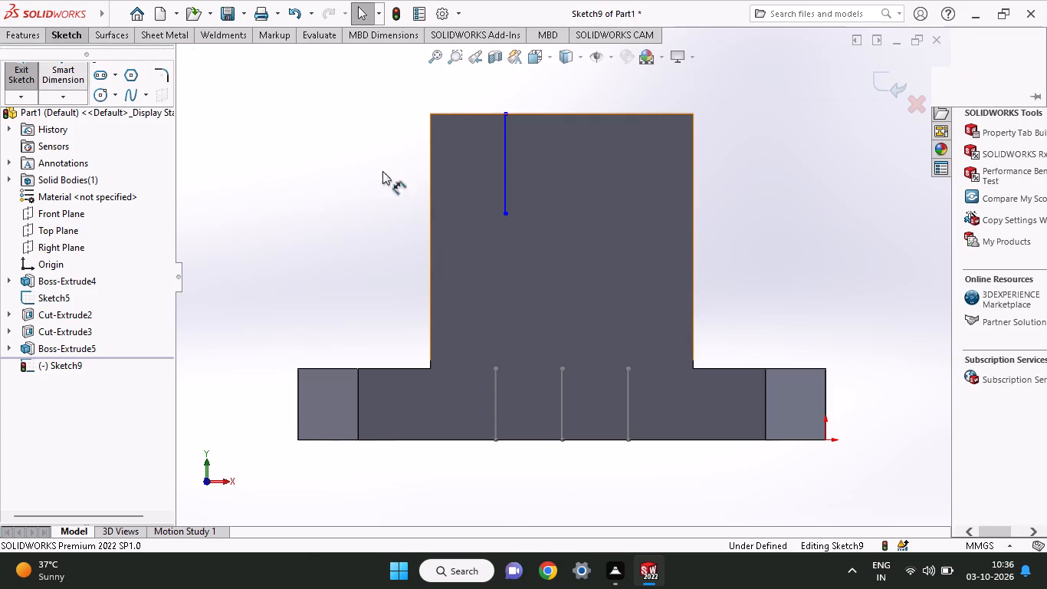
pyautogui.click(506, 110)
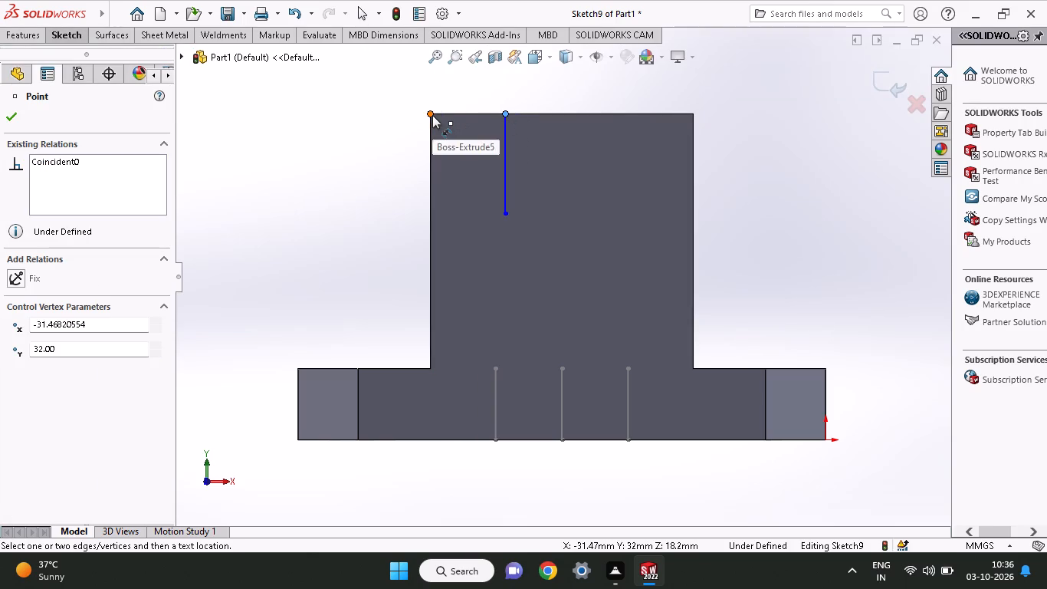
pyautogui.click(432, 115)
pyautogui.click(431, 87)
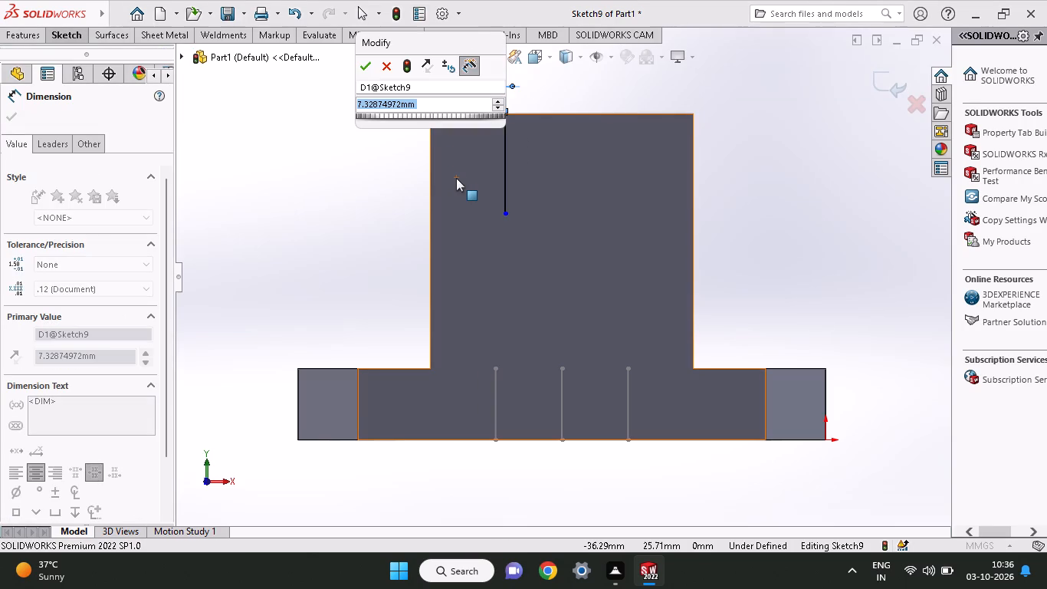
pyautogui.write('10')
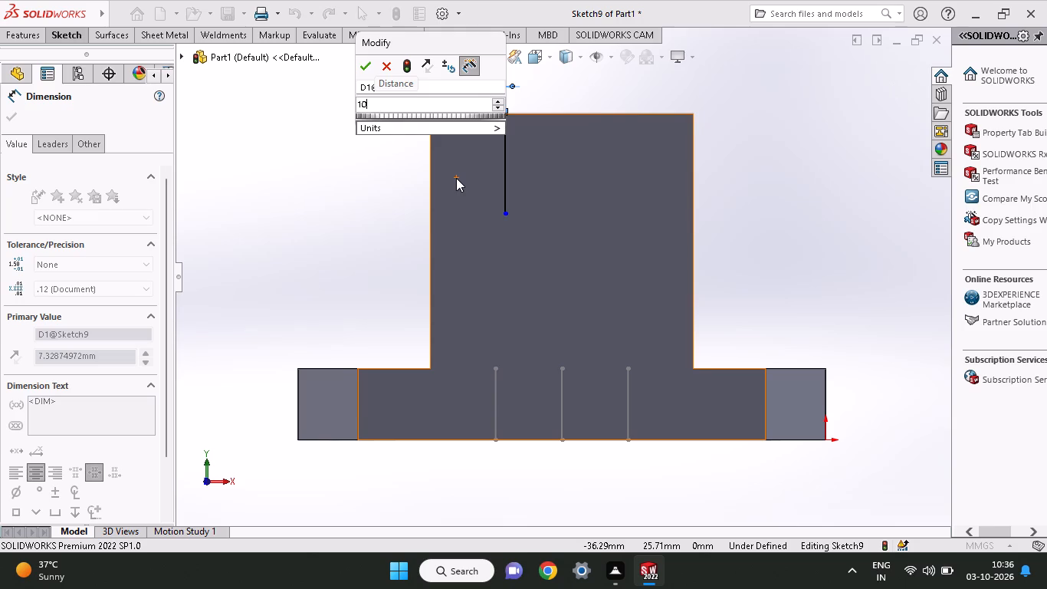
pyautogui.press('Return')
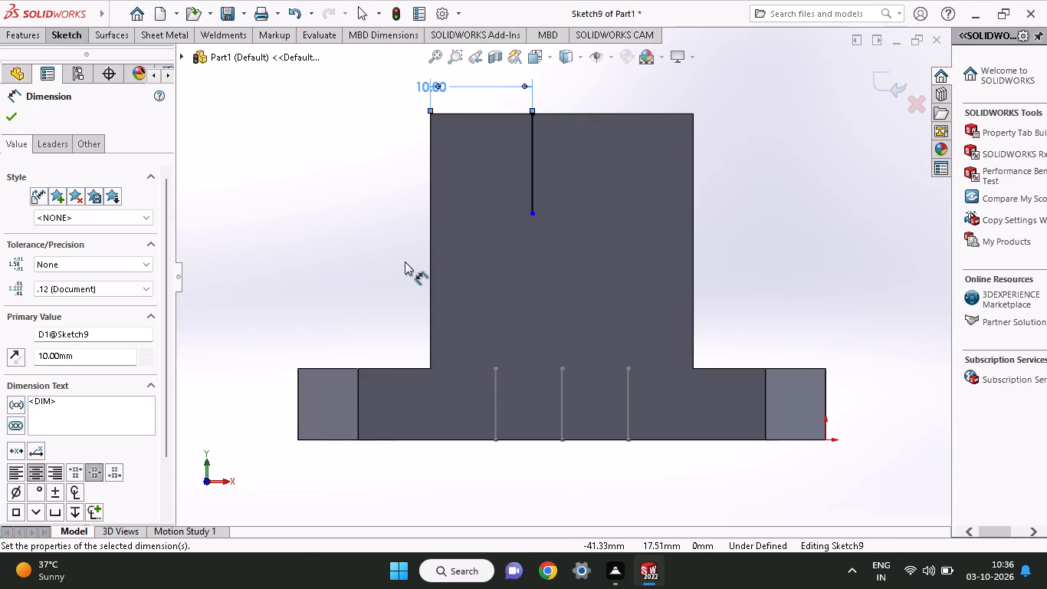
# Sketch a second vertical line about 9.75 mm down from the block's top edge, on the half nearer the origin.
pyautogui.click(57, 36)
pyautogui.click(101, 58)
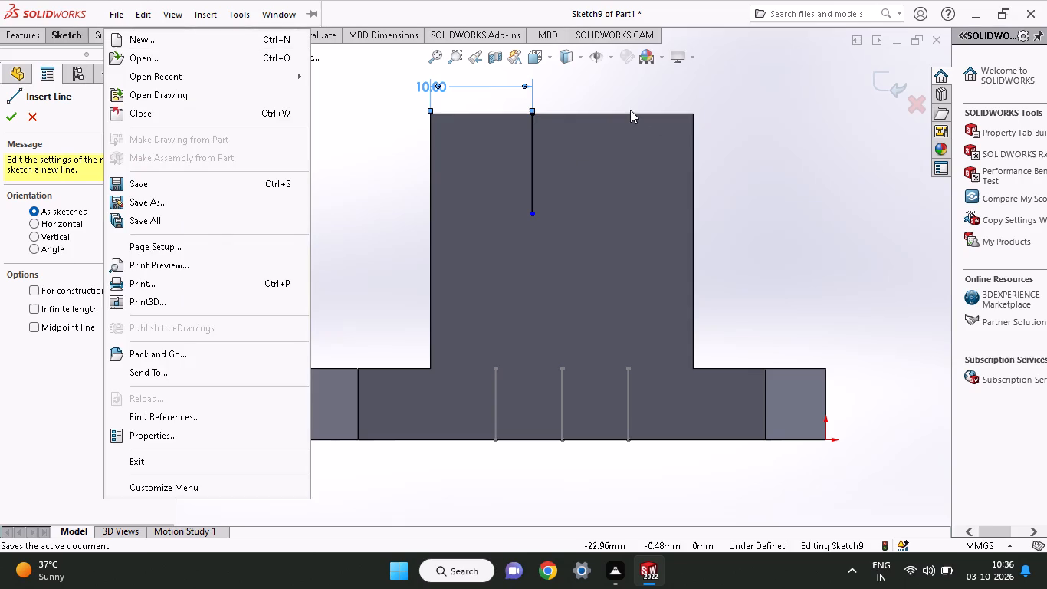
pyautogui.click(29, 120)
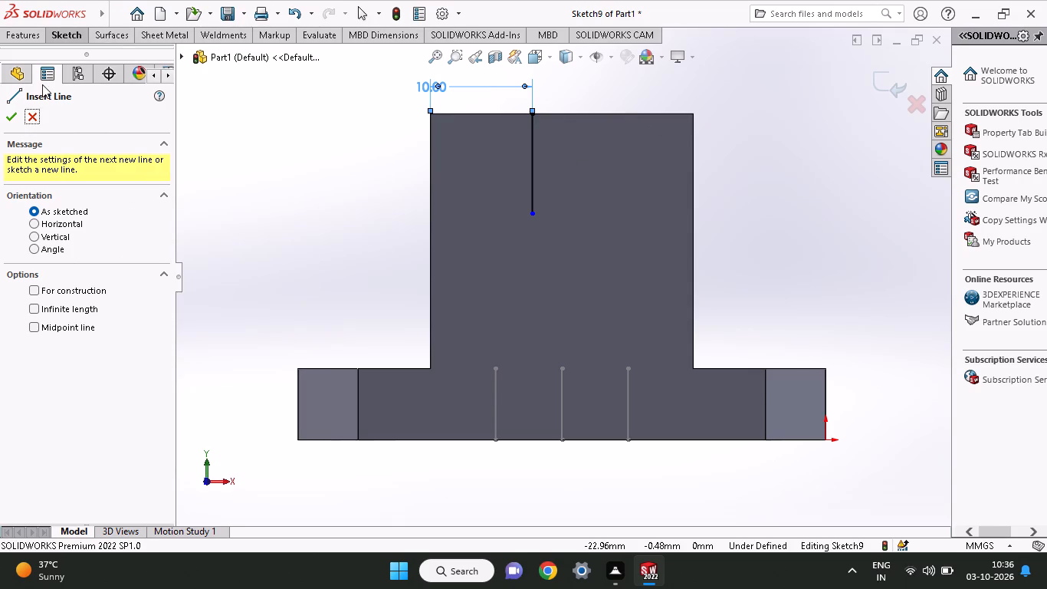
pyautogui.click(33, 117)
pyautogui.click(69, 31)
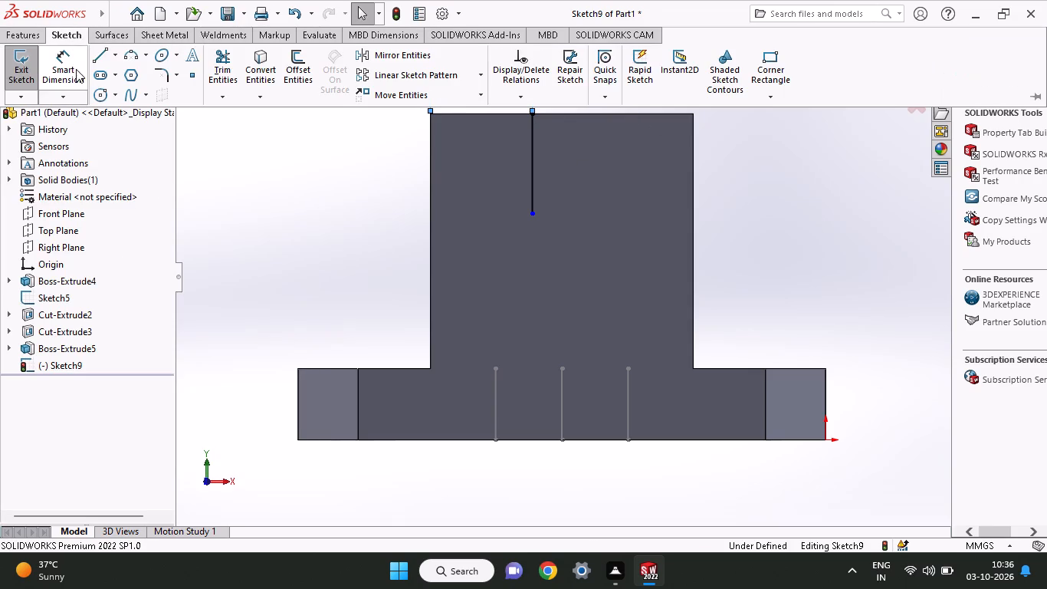
pyautogui.click(96, 58)
pyautogui.click(611, 115)
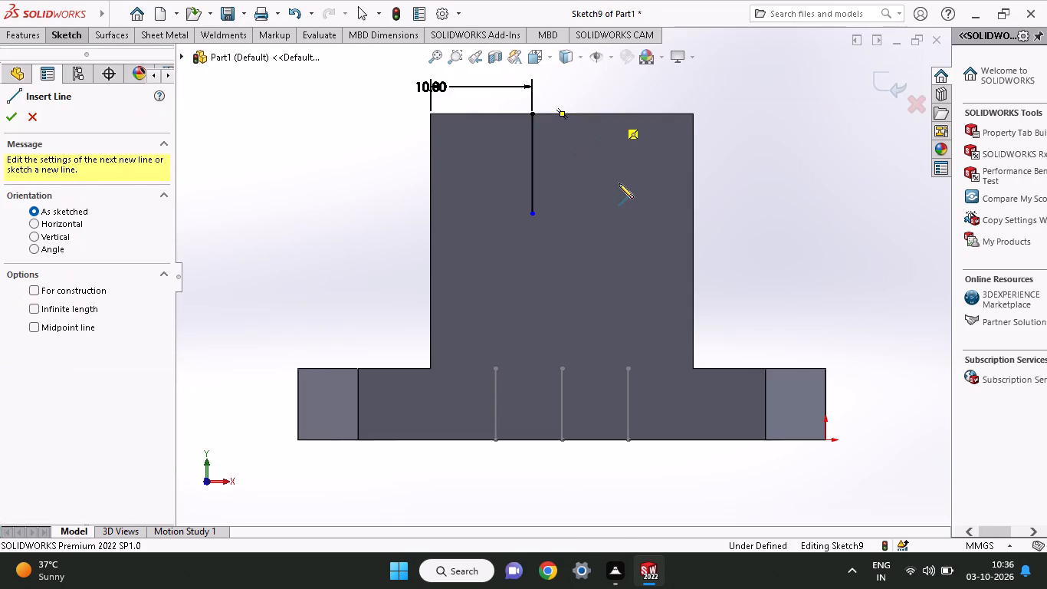
pyautogui.click(611, 213)
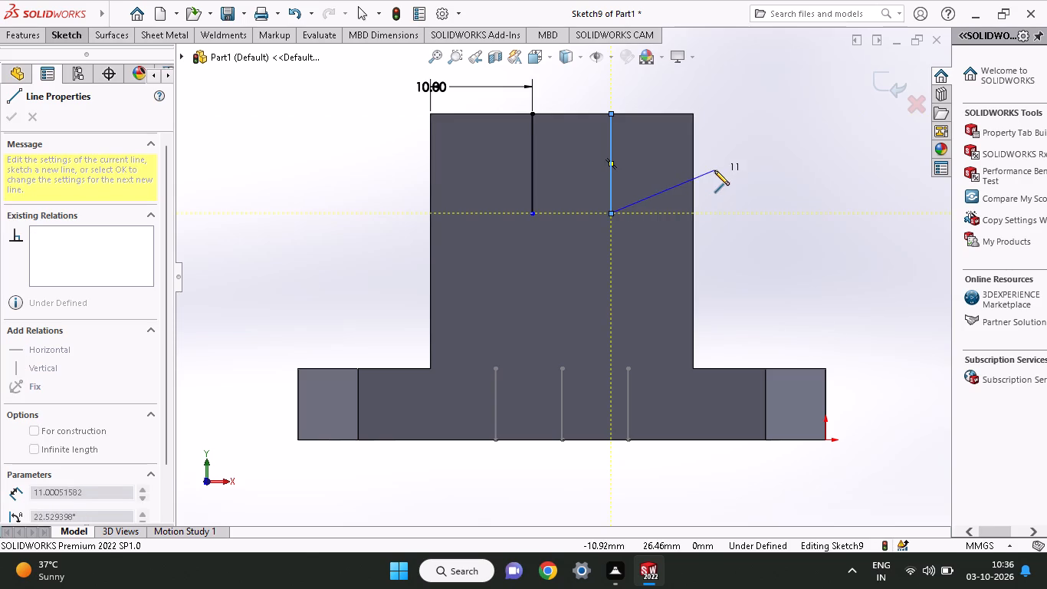
pyautogui.rightClick(720, 169)
pyautogui.click(776, 181)
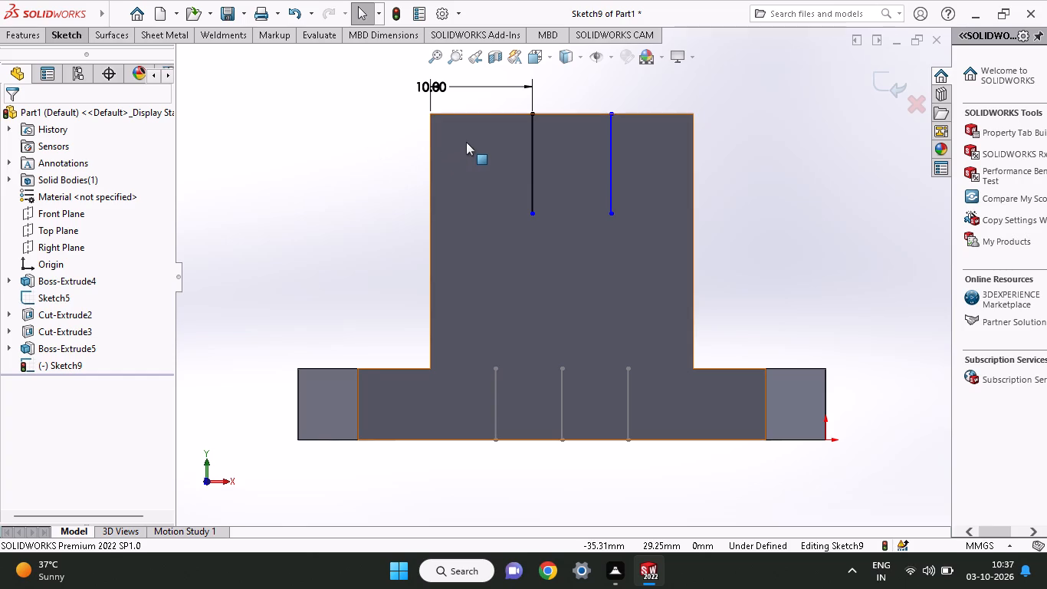
# Dimension the second line's top end at 10 mm from the block's top corner nearest the origin.
pyautogui.click(74, 41)
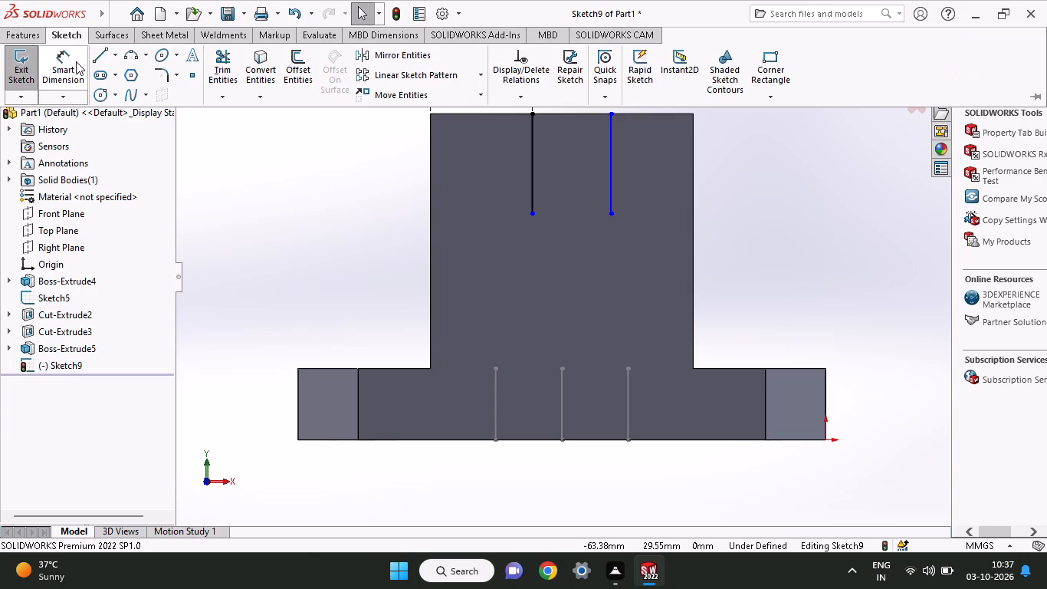
pyautogui.click(77, 64)
pyautogui.click(609, 115)
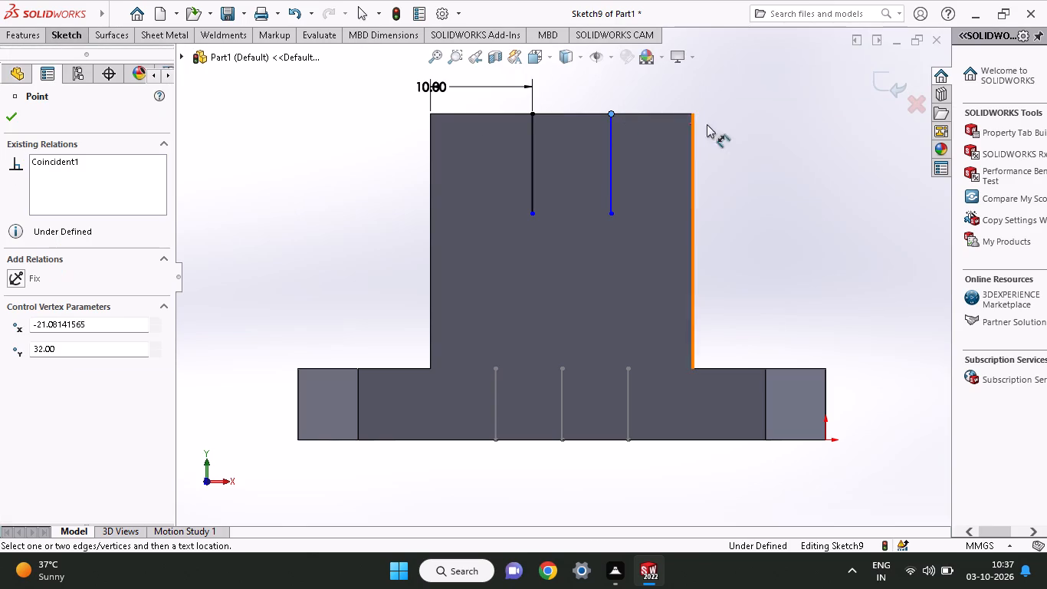
pyautogui.click(691, 115)
pyautogui.click(694, 94)
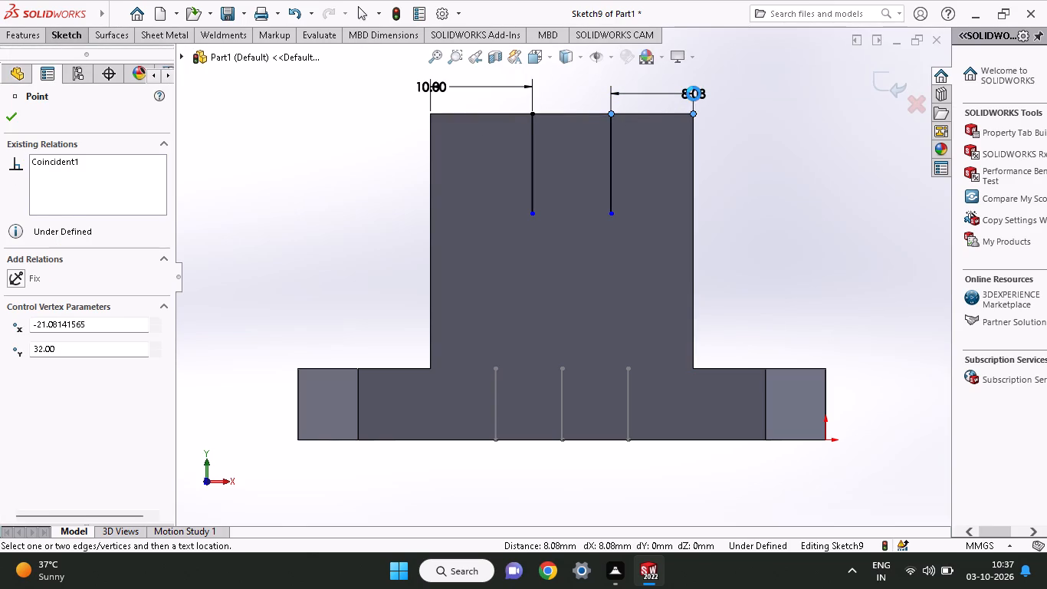
pyautogui.write('10')
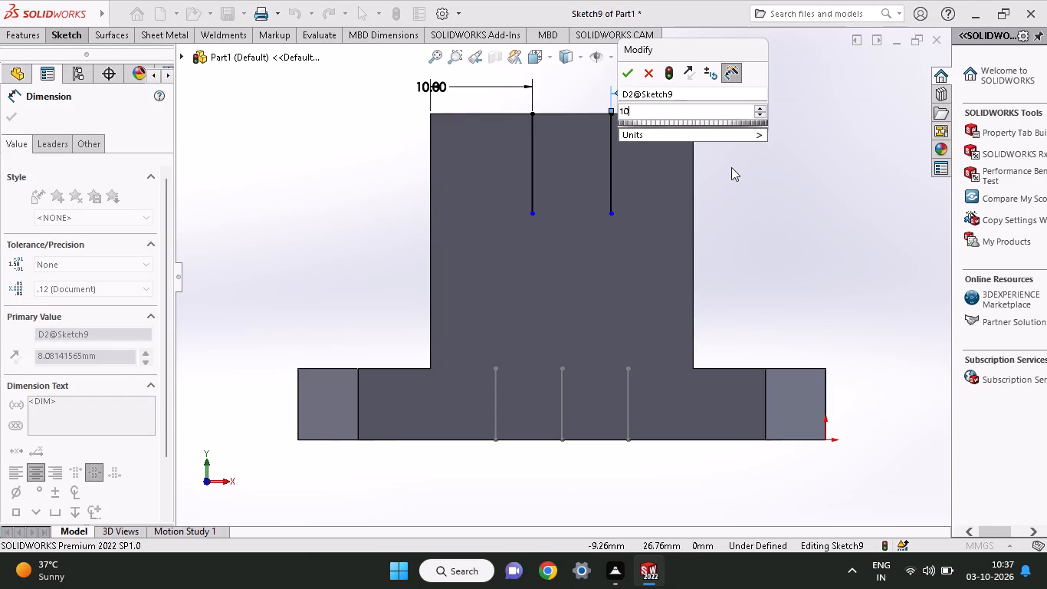
pyautogui.press('Return')
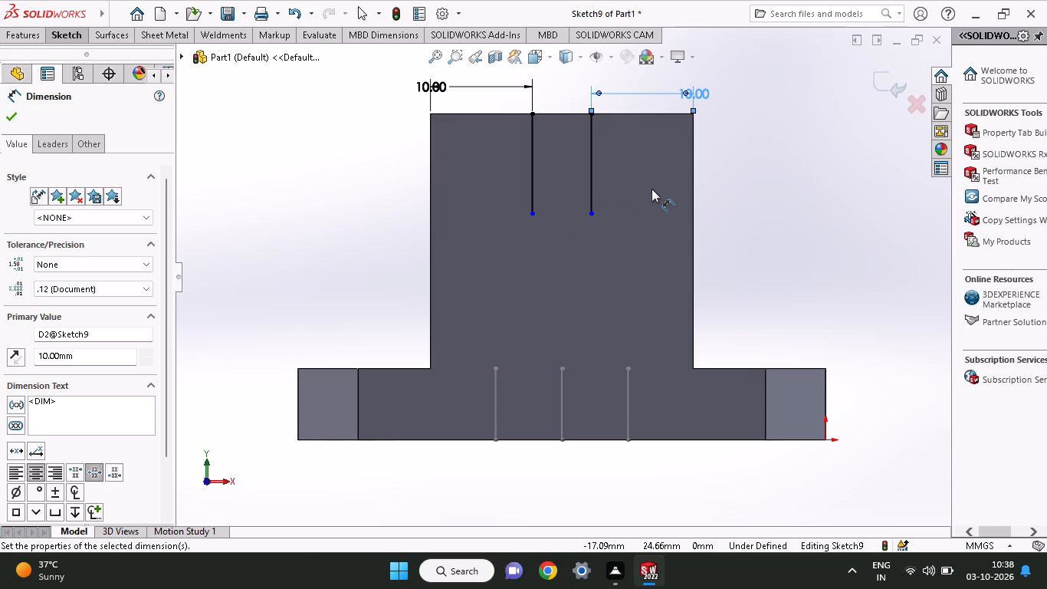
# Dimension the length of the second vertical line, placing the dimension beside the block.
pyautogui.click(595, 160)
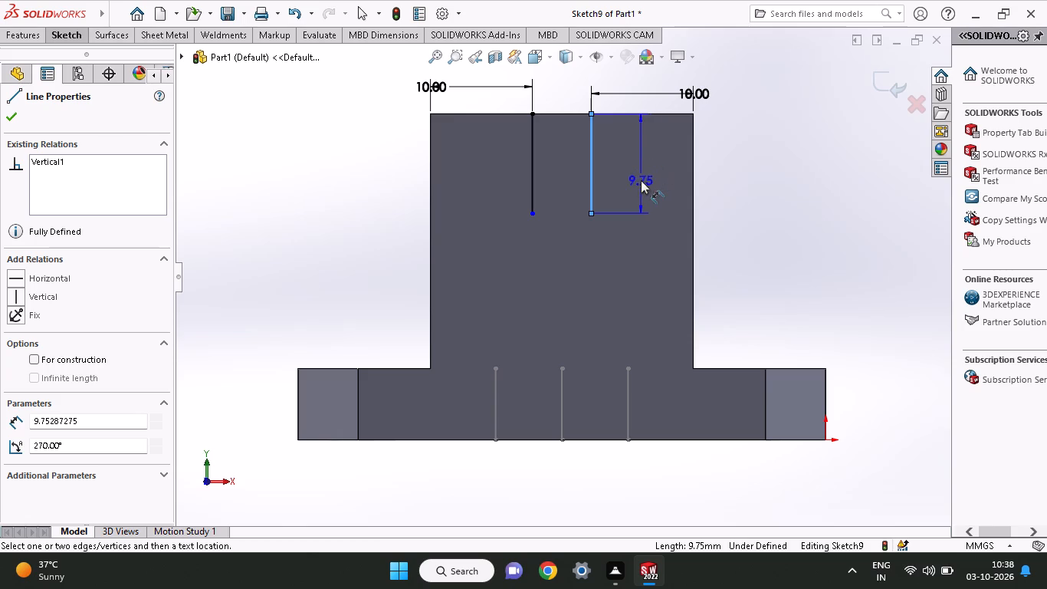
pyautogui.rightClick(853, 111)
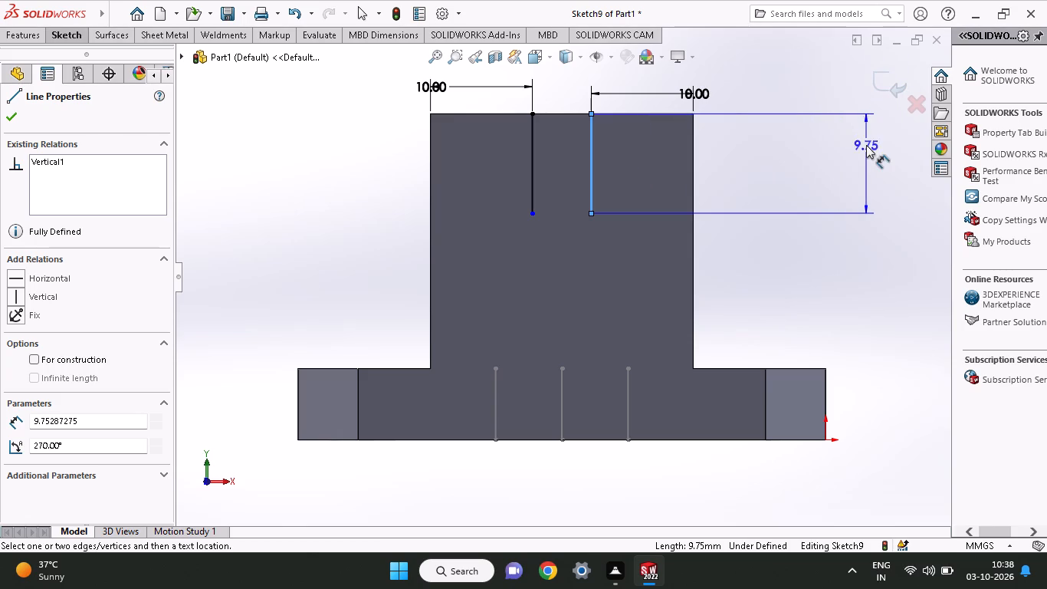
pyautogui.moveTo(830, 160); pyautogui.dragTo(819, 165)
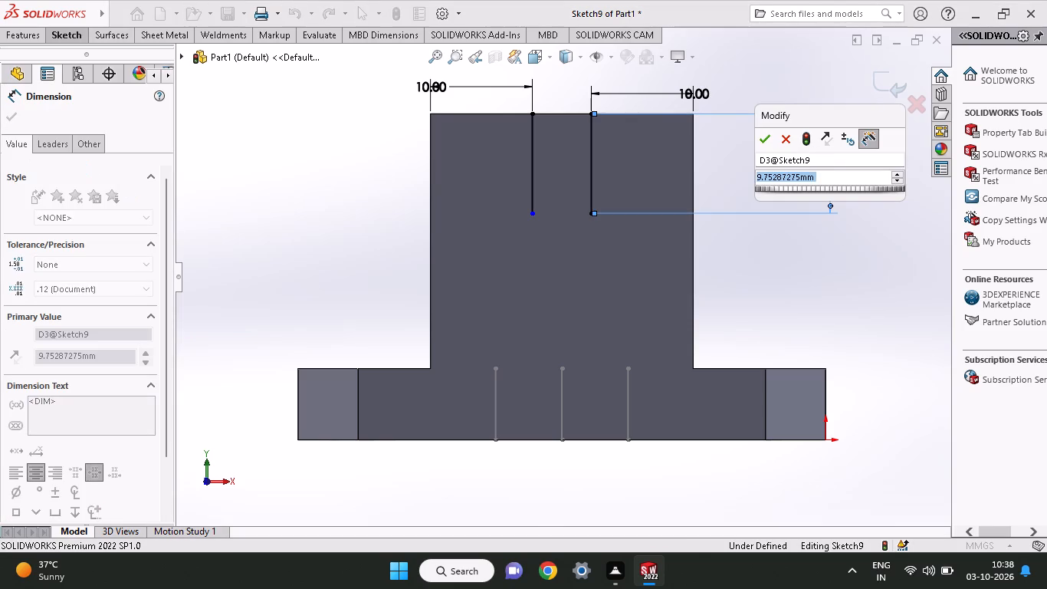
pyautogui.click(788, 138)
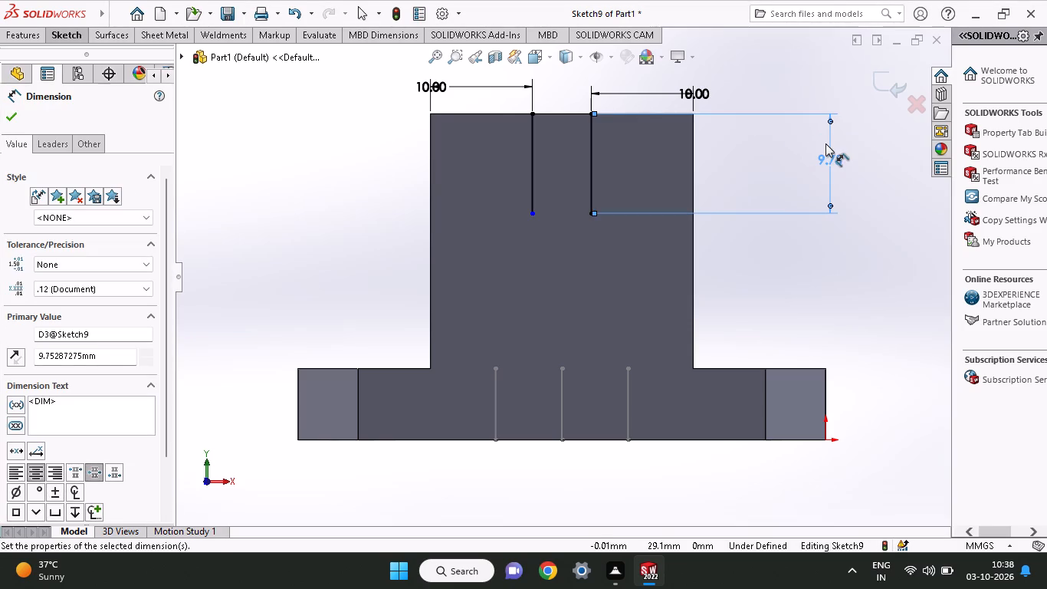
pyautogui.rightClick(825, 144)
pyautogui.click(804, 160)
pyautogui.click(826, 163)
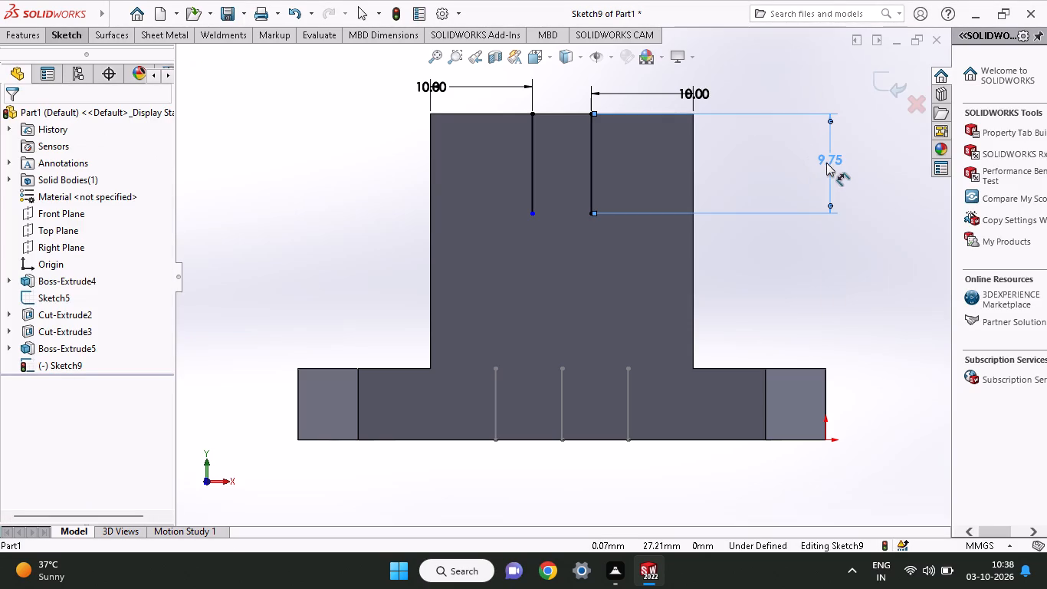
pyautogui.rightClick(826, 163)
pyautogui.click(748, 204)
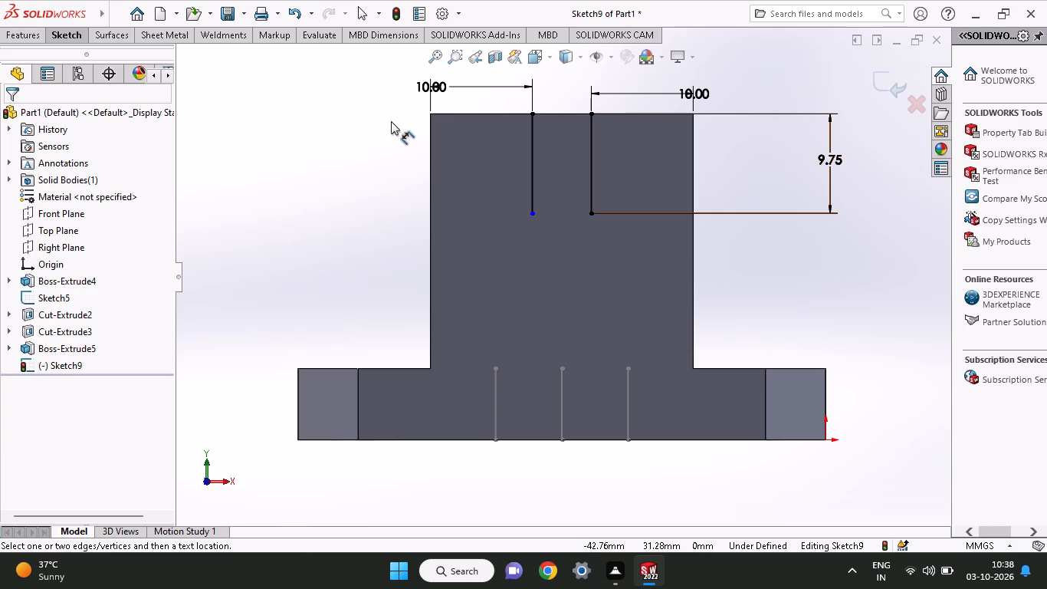
# Undo the second line's length dimension and the 10 mm value of its offset from the block's corner.
pyautogui.hotkey('ctrl', 'z')
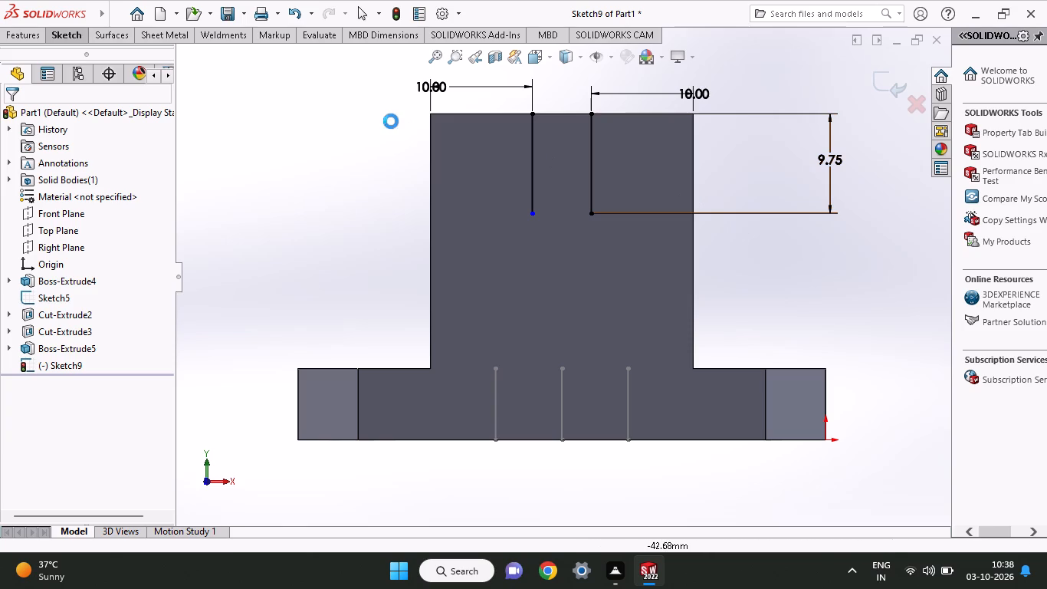
pyautogui.hotkey('ctrl', 'z')
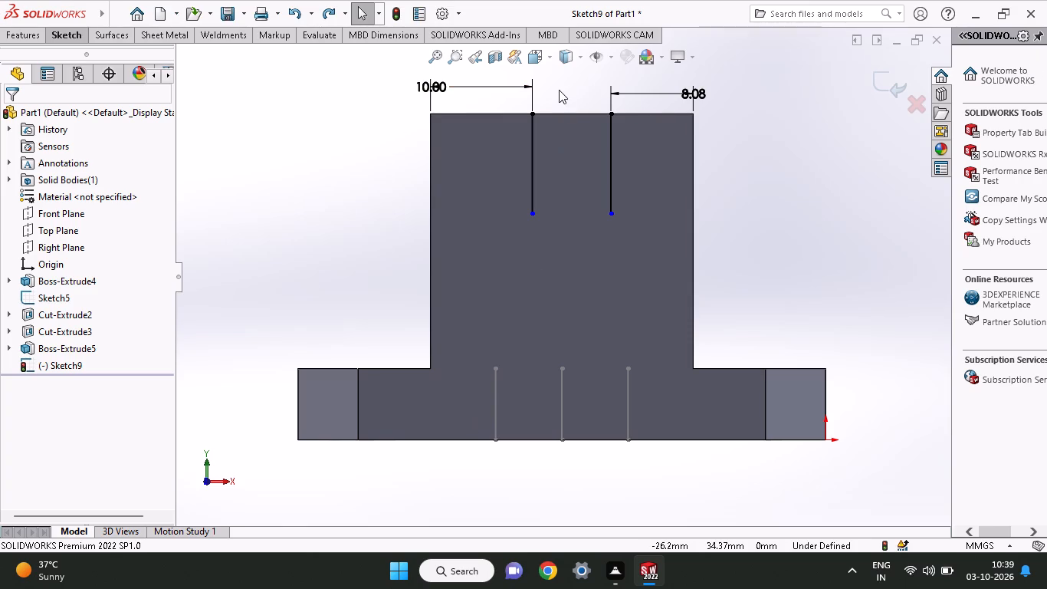
# Dimension the lower end of the vertical line nearer the origin at 14 mm above the origin.
pyautogui.moveTo(551, 117); pyautogui.dragTo(455, 411)
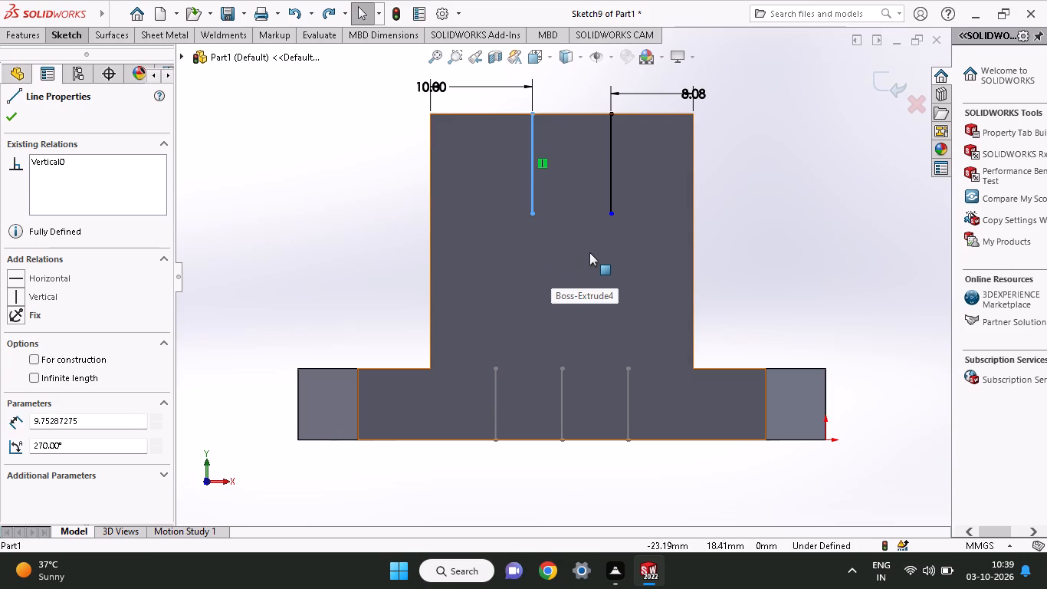
pyautogui.click(61, 38)
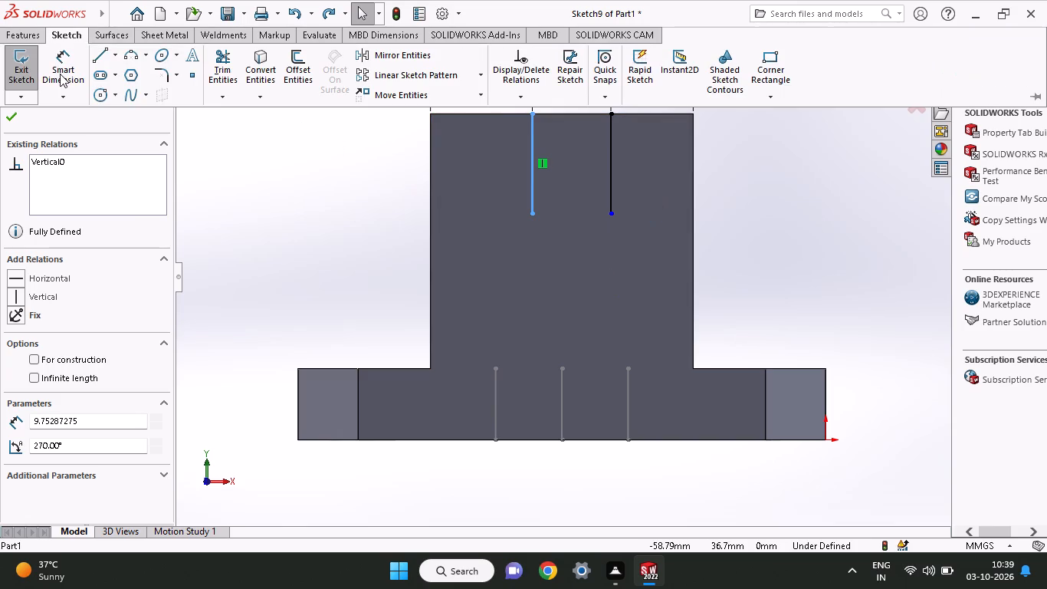
pyautogui.click(60, 74)
pyautogui.click(825, 440)
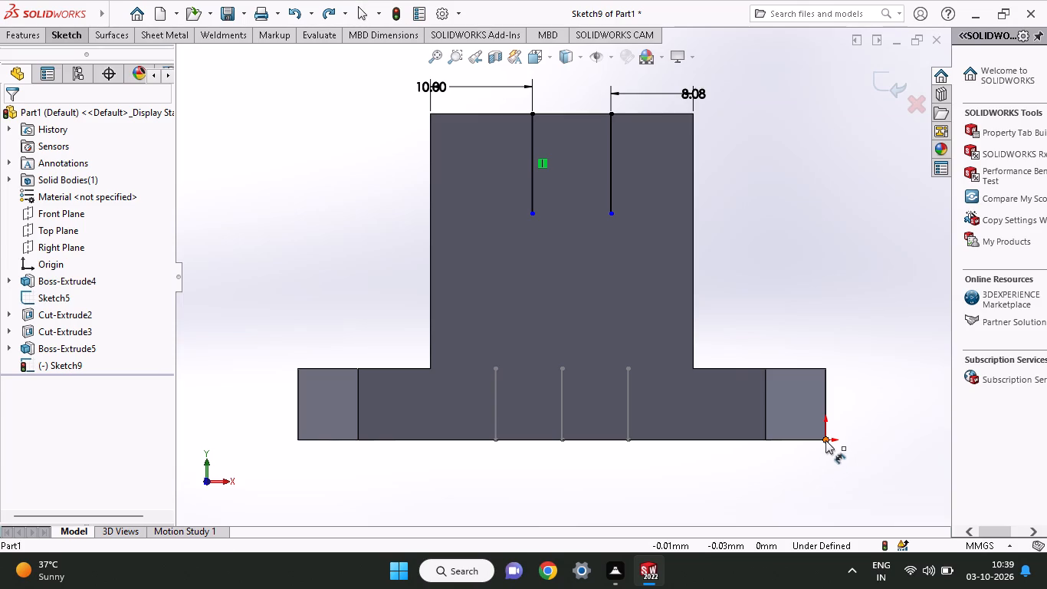
pyautogui.click(612, 215)
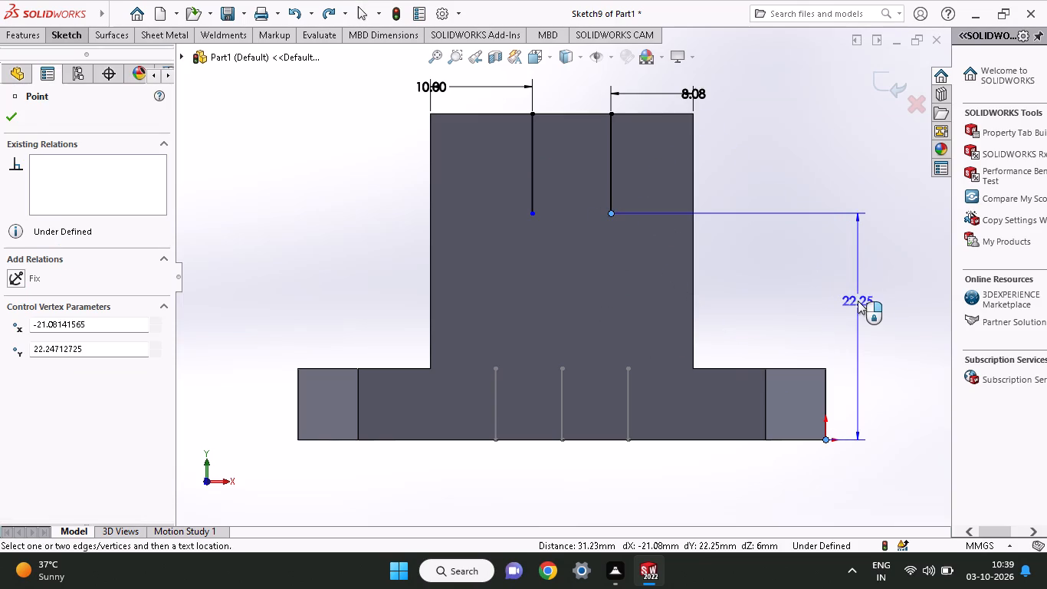
pyautogui.click(858, 301)
pyautogui.write('14')
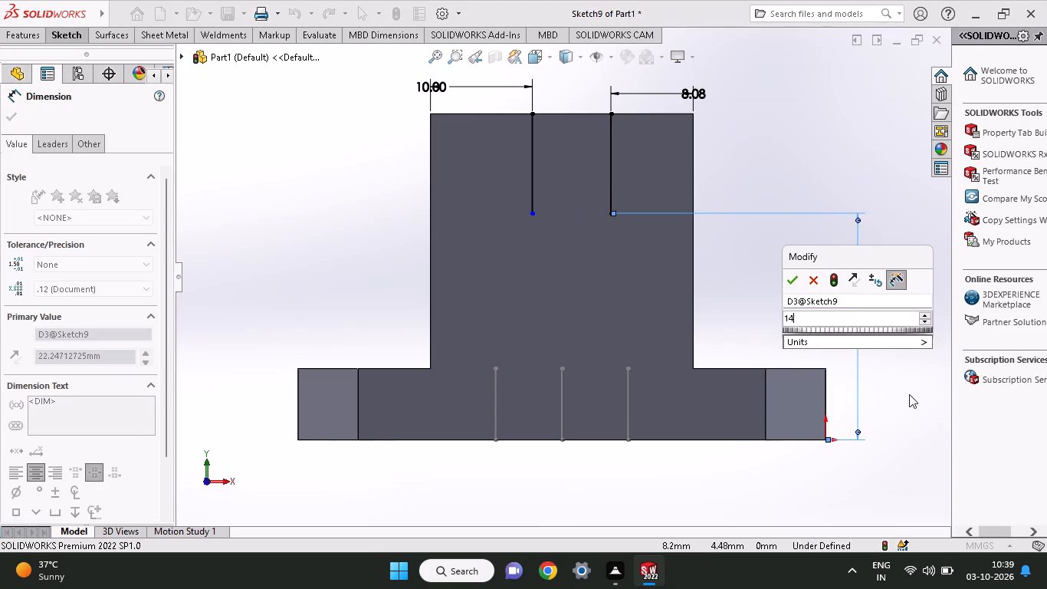
pyautogui.press('Return')
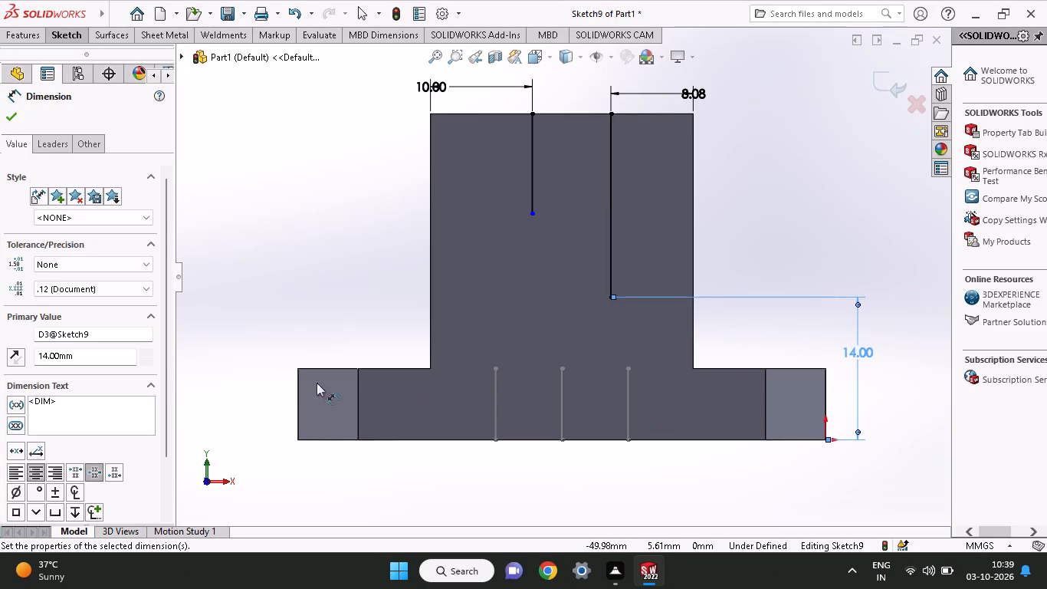
# Extend the vertical line farther from the origin with a collinear line about 8.8 mm down from its lower end.
pyautogui.click(76, 38)
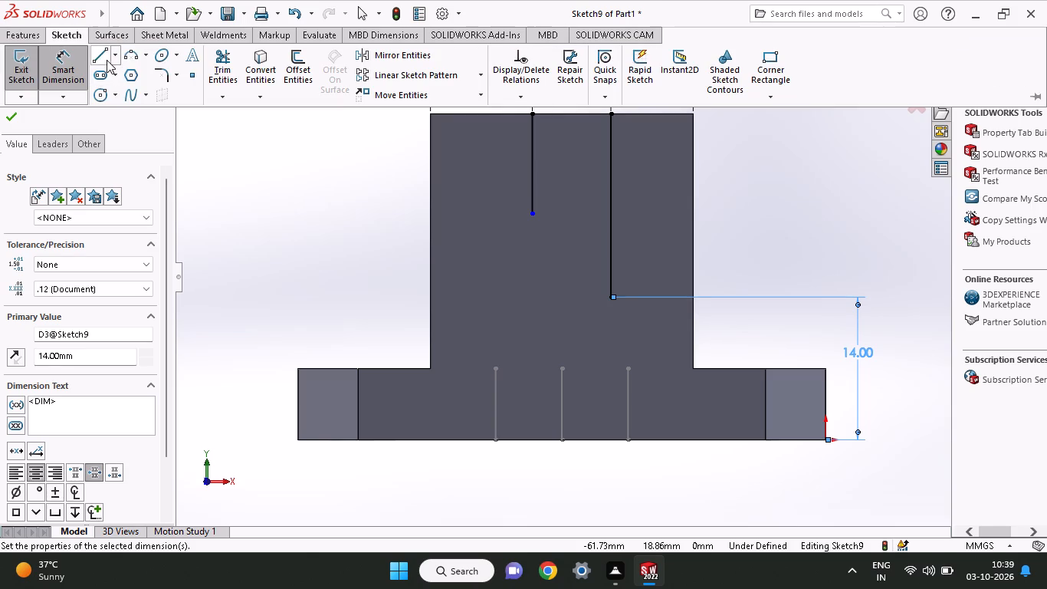
pyautogui.click(106, 60)
pyautogui.click(531, 216)
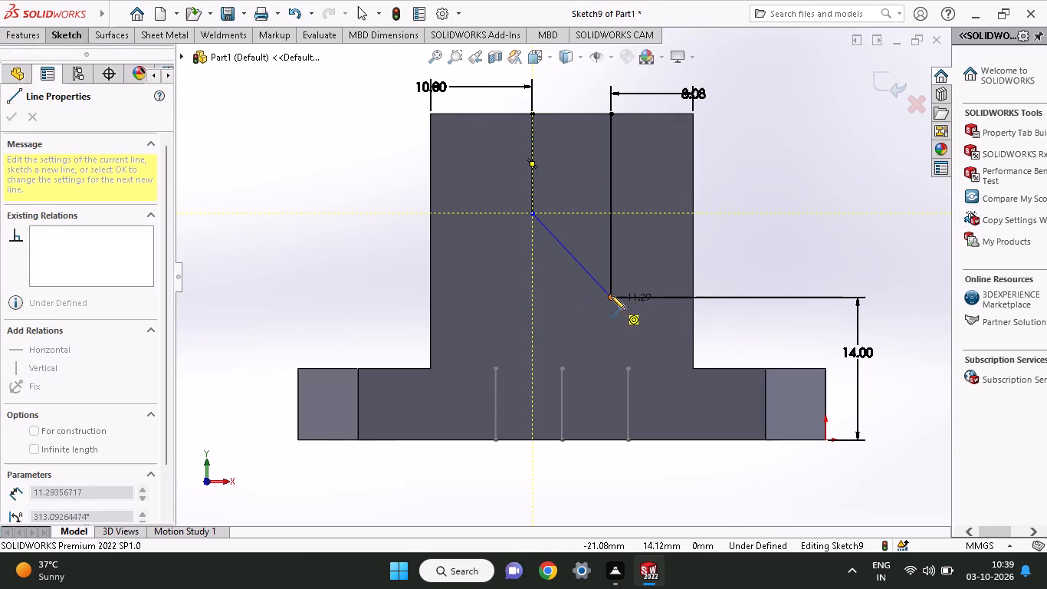
pyautogui.click(530, 303)
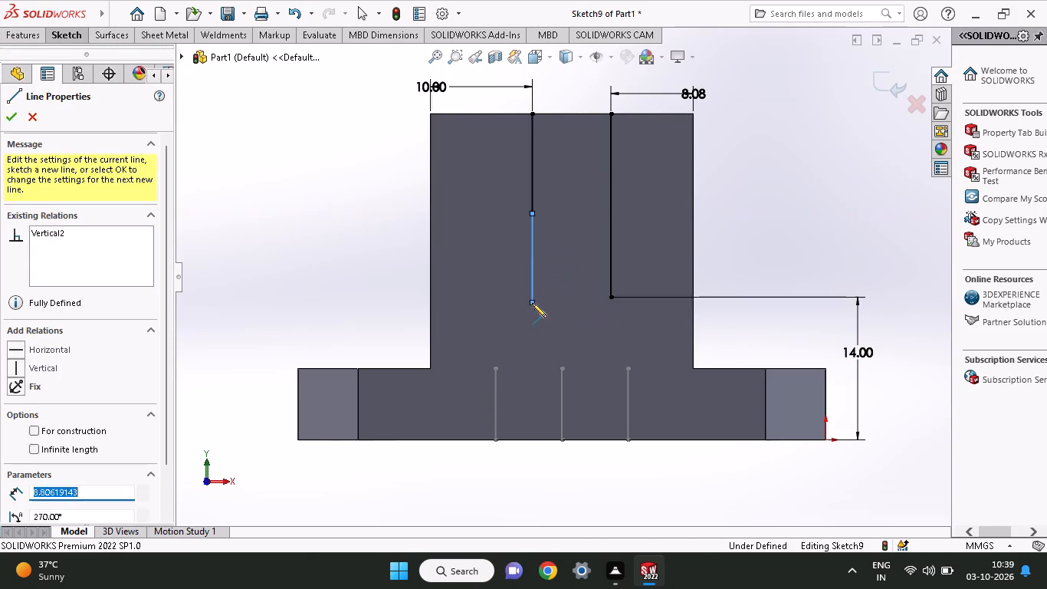
pyautogui.rightClick(578, 317)
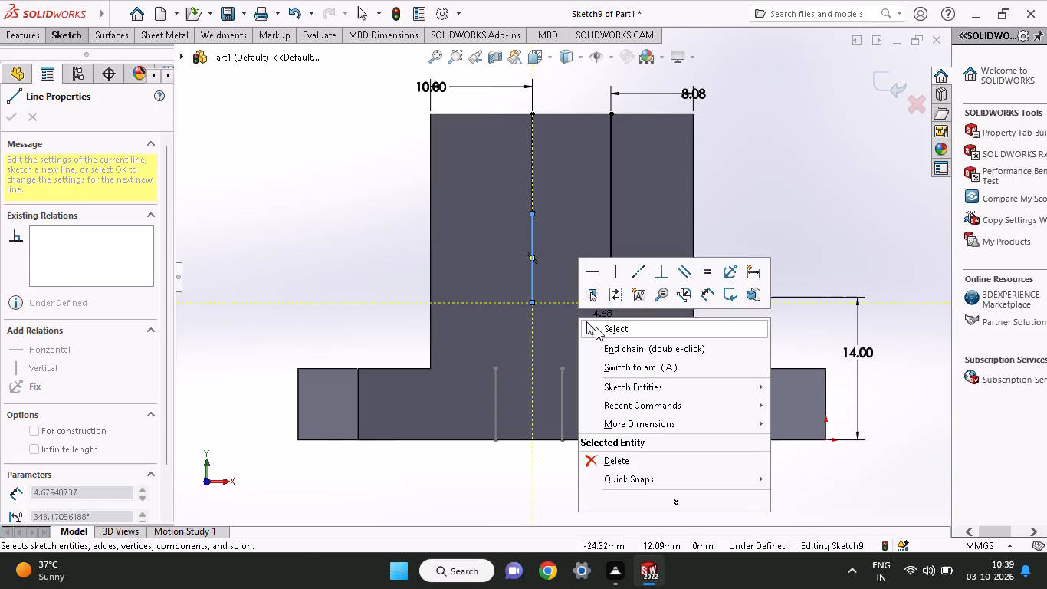
pyautogui.click(596, 327)
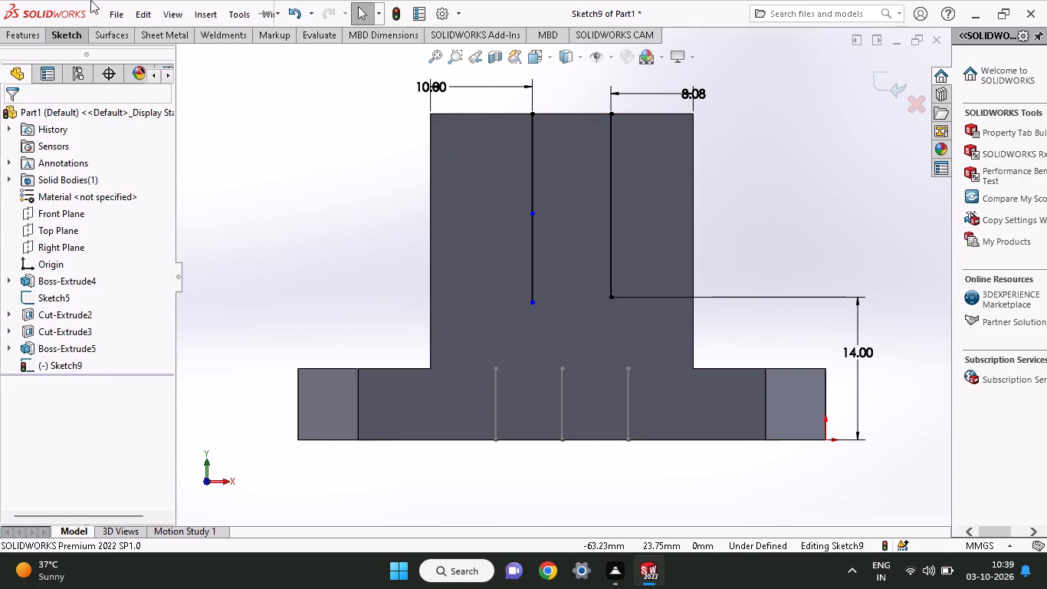
# Sketch a horizontal line about 10.2 mm long from the 14 mm high endpoint, crossing the other vertical line.
pyautogui.click(71, 37)
pyautogui.click(104, 54)
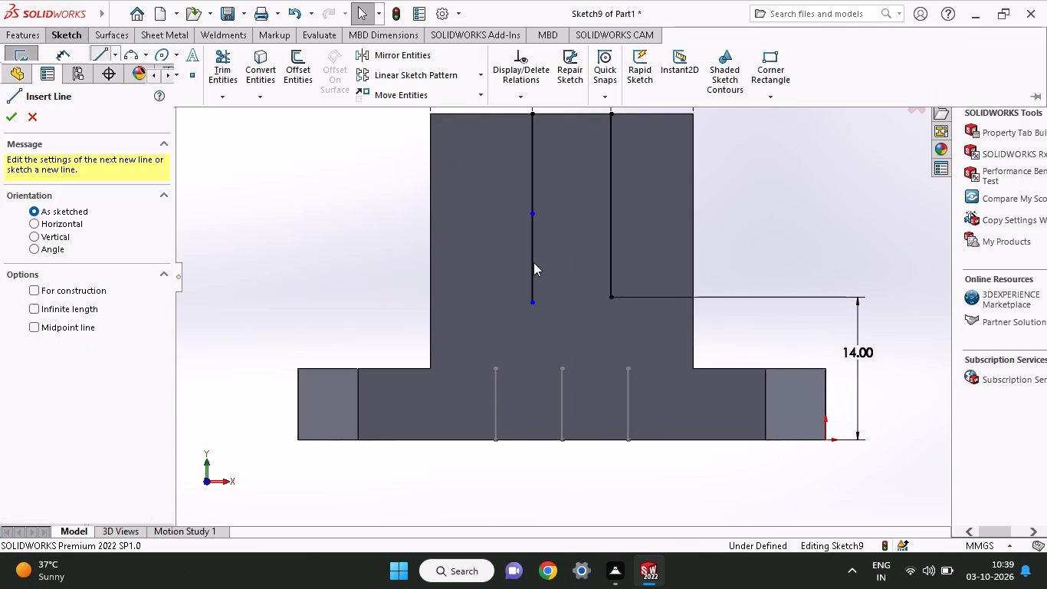
pyautogui.click(615, 301)
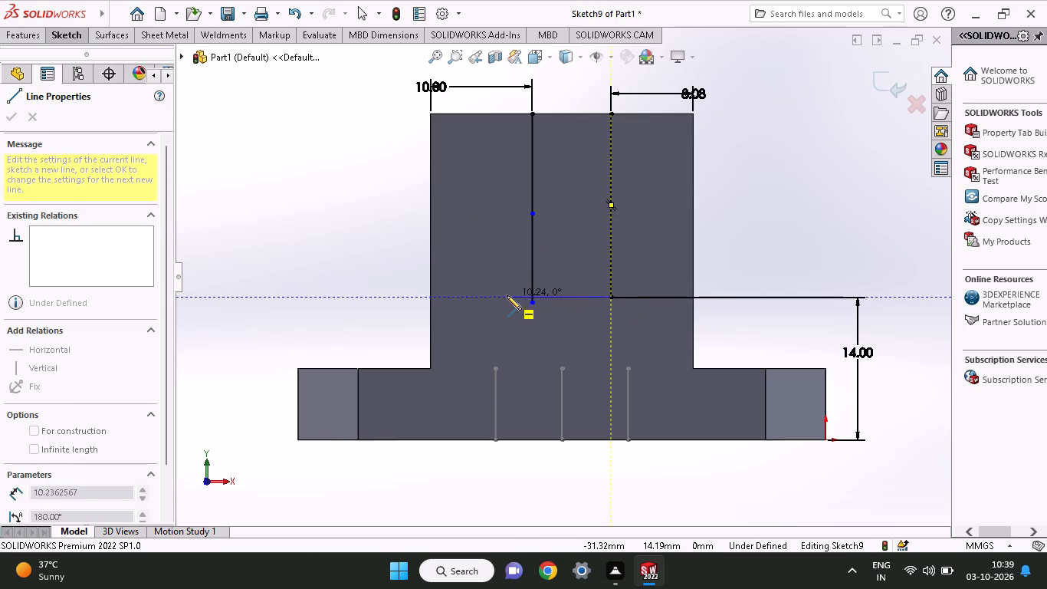
pyautogui.click(507, 295)
pyautogui.rightClick(500, 258)
pyautogui.click(511, 269)
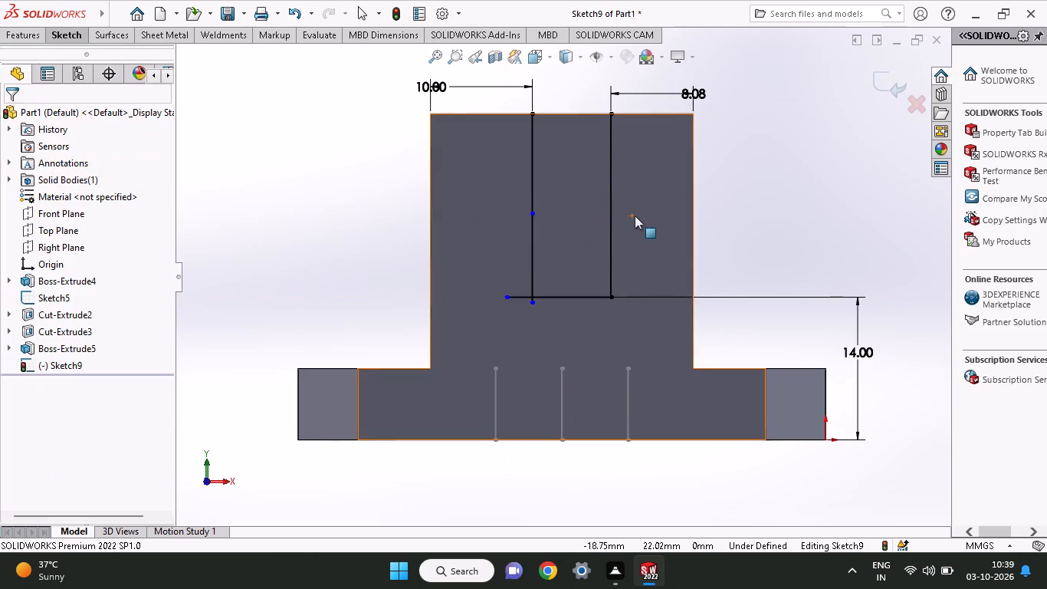
# Trim the overhanging ends of the vertical and horizontal lines at the slot's bottom corner farther from the origin.
pyautogui.click(67, 38)
pyautogui.click(229, 64)
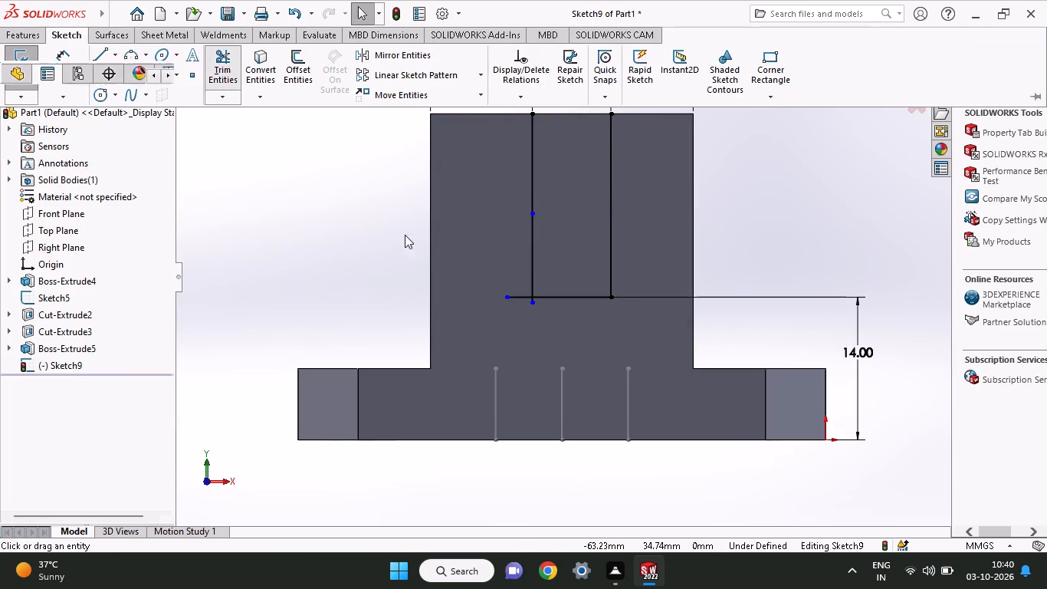
pyautogui.click(534, 304)
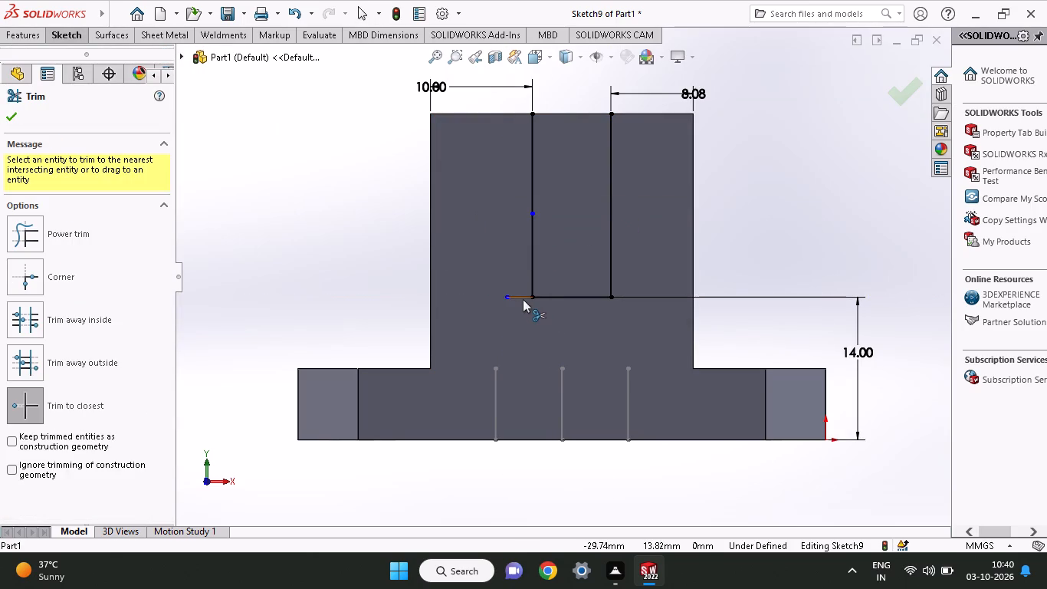
pyautogui.click(523, 299)
pyautogui.rightClick(710, 138)
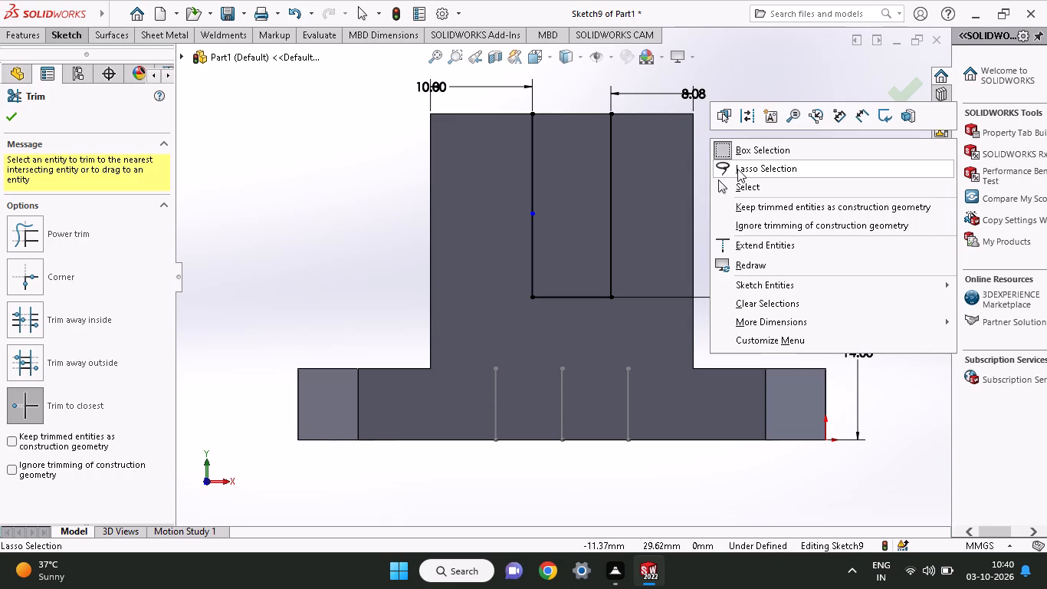
pyautogui.click(8, 111)
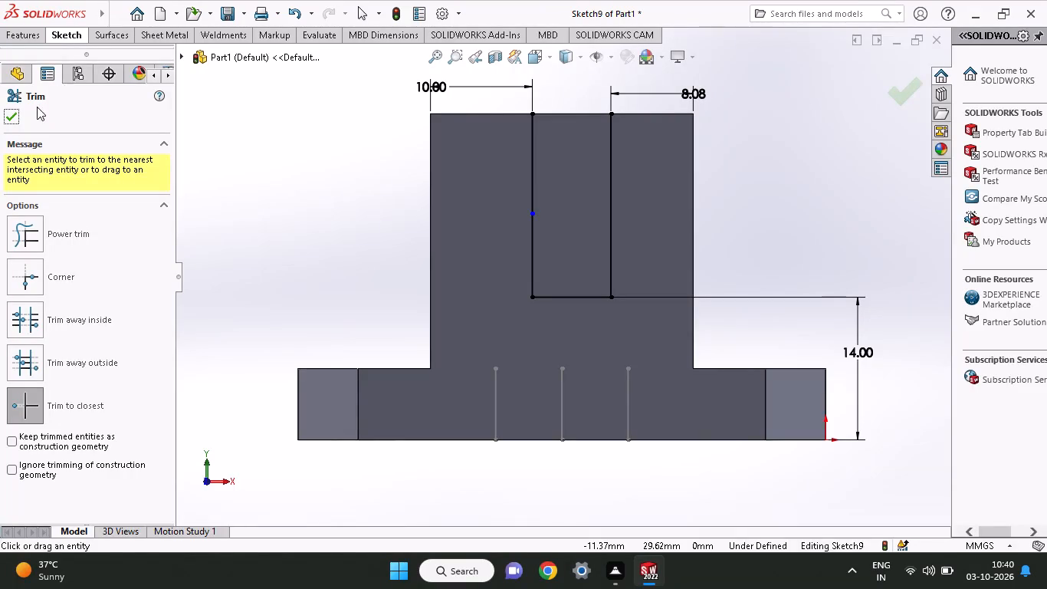
pyautogui.click(11, 119)
# Set the offset of the vertical line nearer the origin from the block's top corner to 10 mm.
pyautogui.click(64, 31)
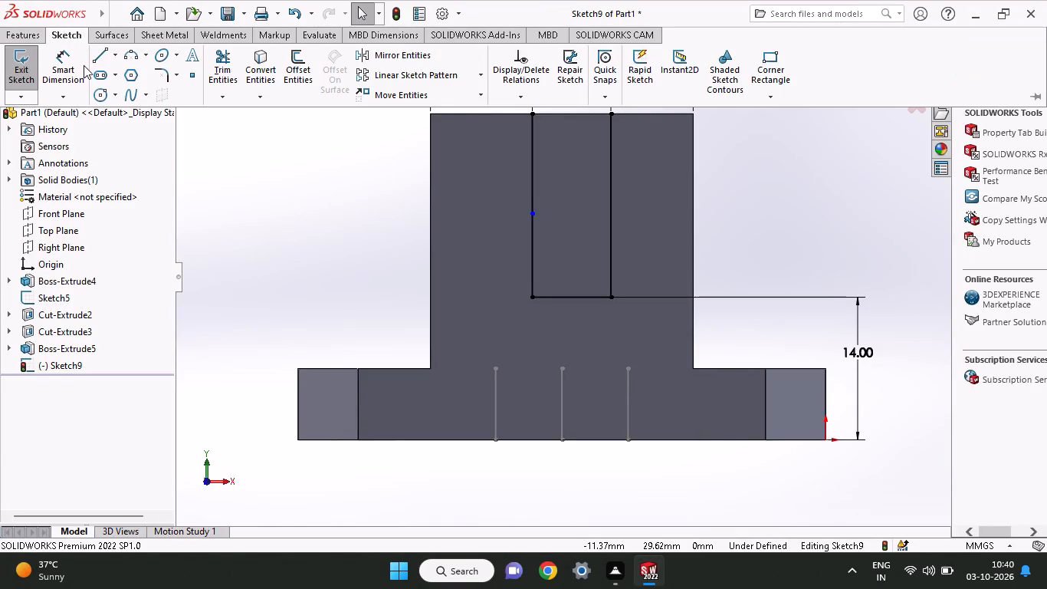
pyautogui.click(75, 68)
pyautogui.doubleClick(697, 95)
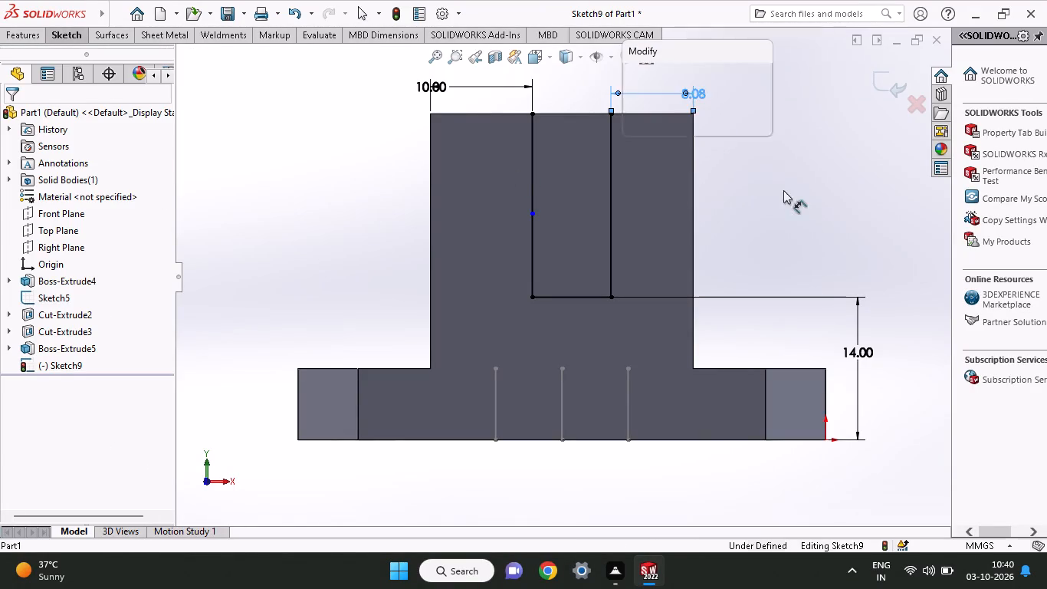
pyautogui.write('10')
pyautogui.press('Return')
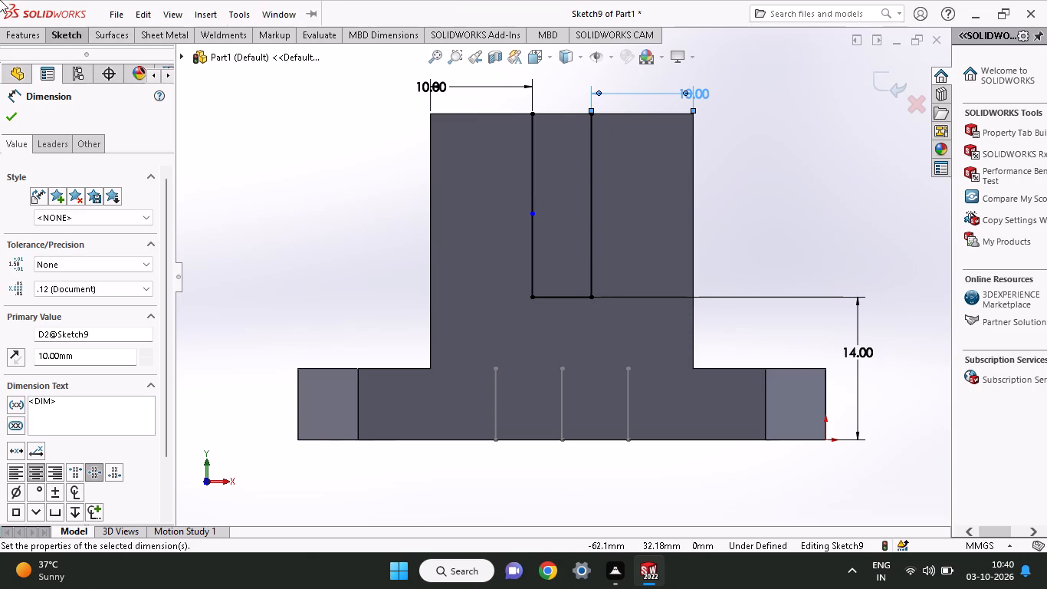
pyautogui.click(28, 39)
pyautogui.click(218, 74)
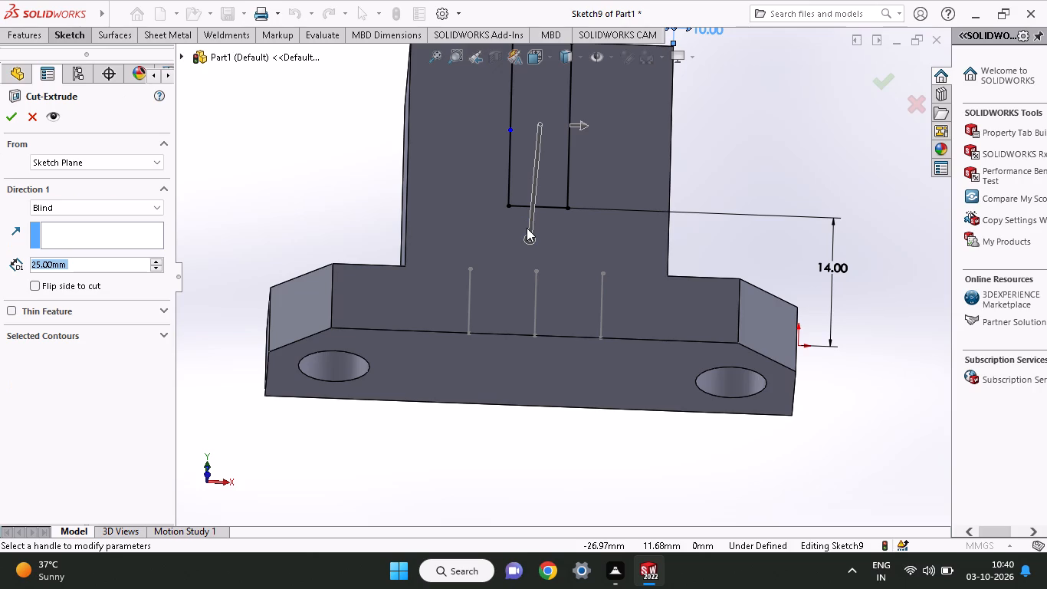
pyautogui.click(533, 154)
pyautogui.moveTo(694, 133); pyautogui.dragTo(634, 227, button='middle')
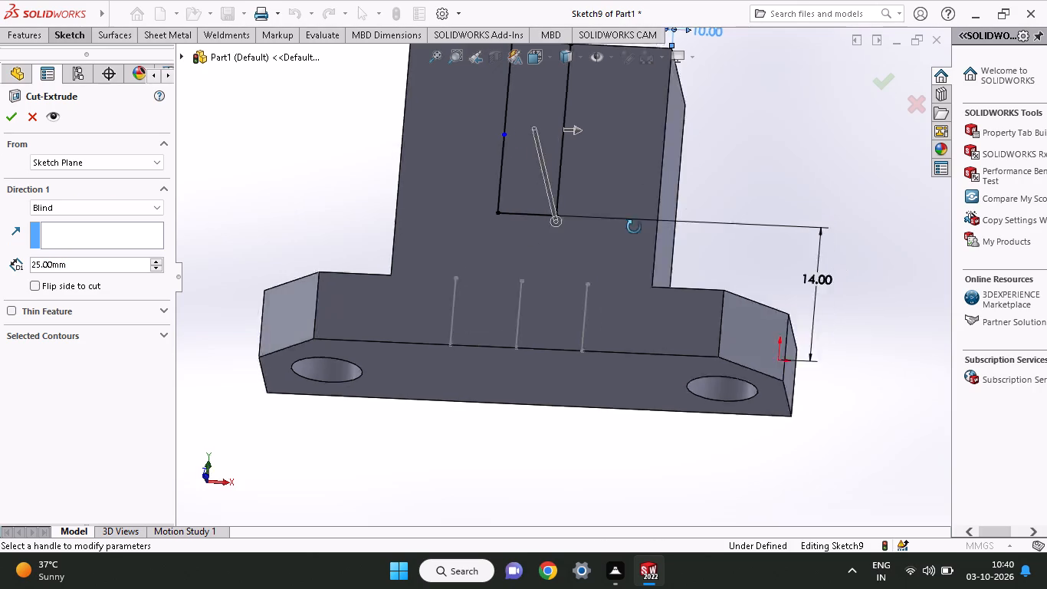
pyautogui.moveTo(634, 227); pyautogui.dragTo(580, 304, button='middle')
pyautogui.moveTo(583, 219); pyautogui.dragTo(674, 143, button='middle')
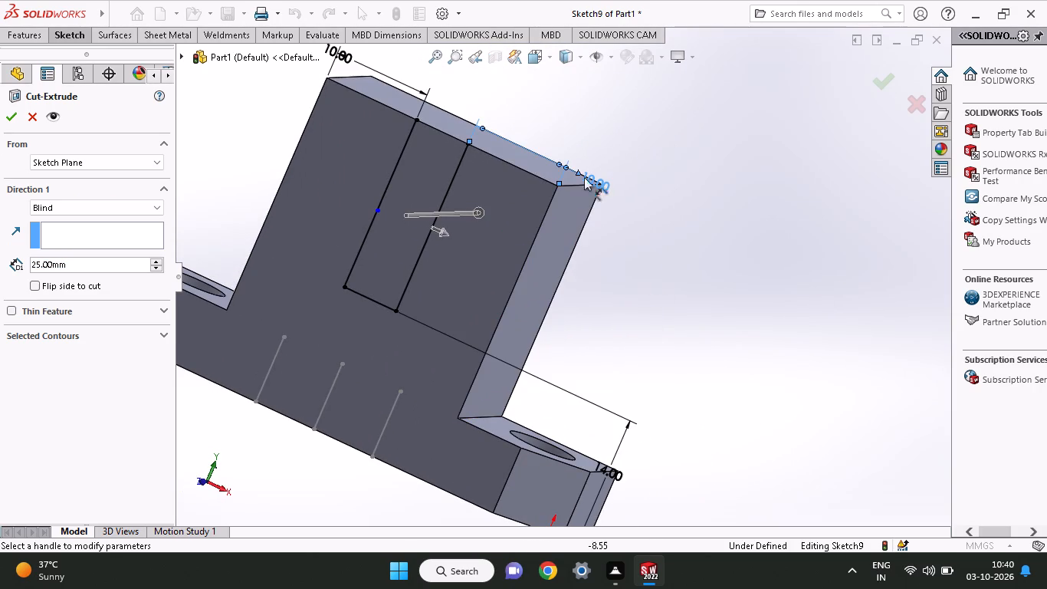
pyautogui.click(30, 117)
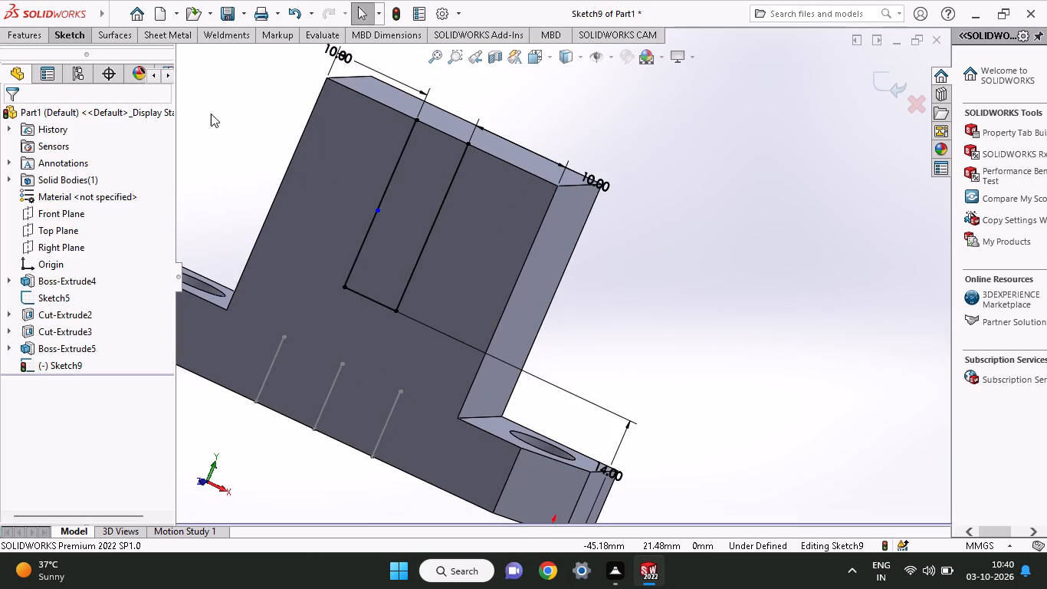
# Close the slot profile with a line joining the top ends of the two vertical lines.
pyautogui.click(78, 32)
pyautogui.click(95, 60)
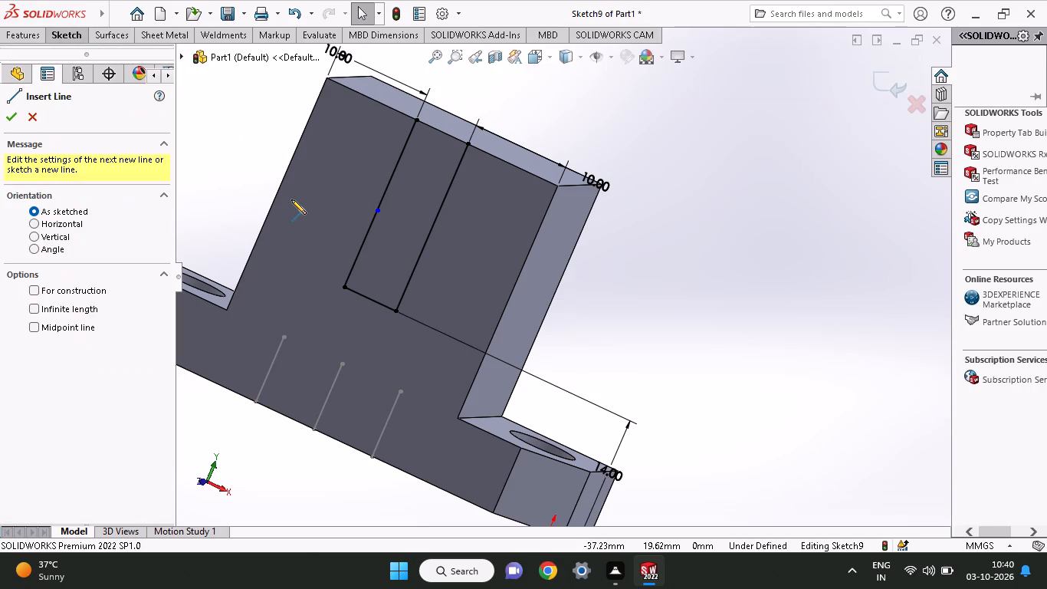
pyautogui.click(417, 119)
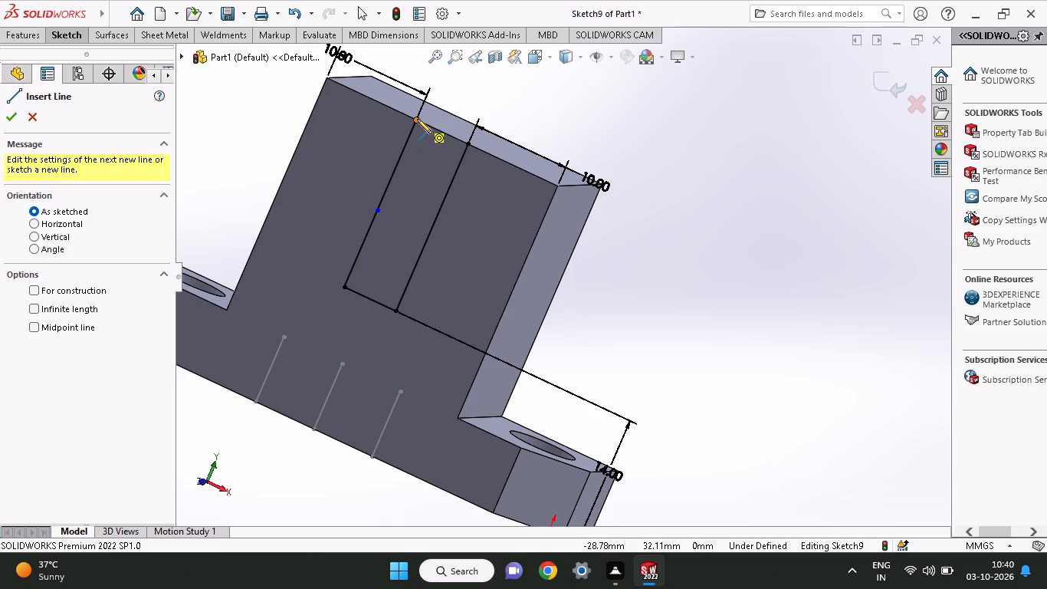
pyautogui.click(468, 146)
pyautogui.rightClick(628, 139)
pyautogui.click(666, 156)
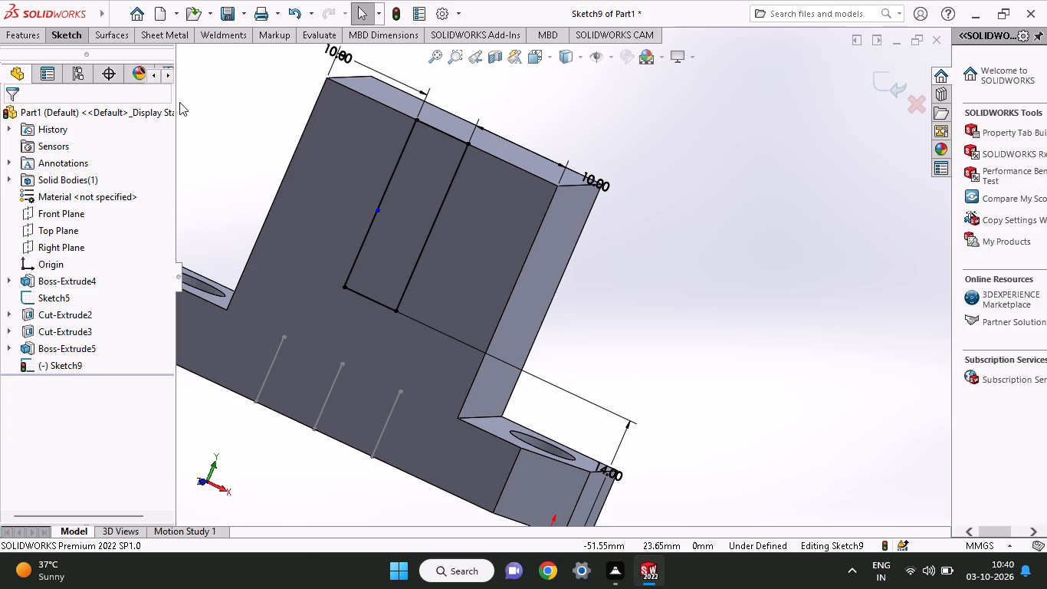
# Cut-extrude the closed slot profile through the block, 84 mm in the first direction and 38 mm in the second.
pyautogui.click(31, 38)
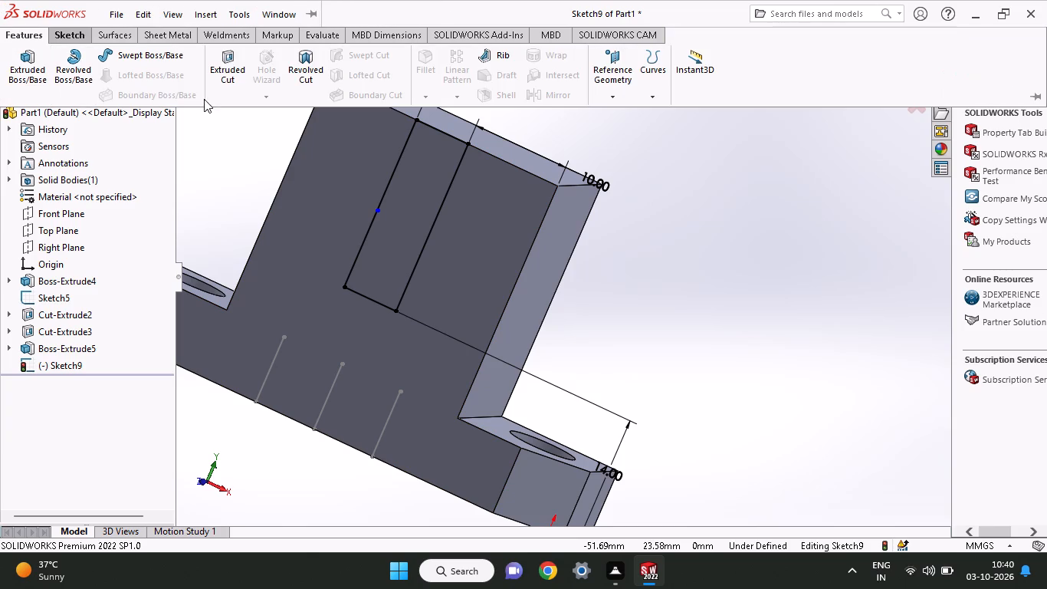
pyautogui.click(218, 84)
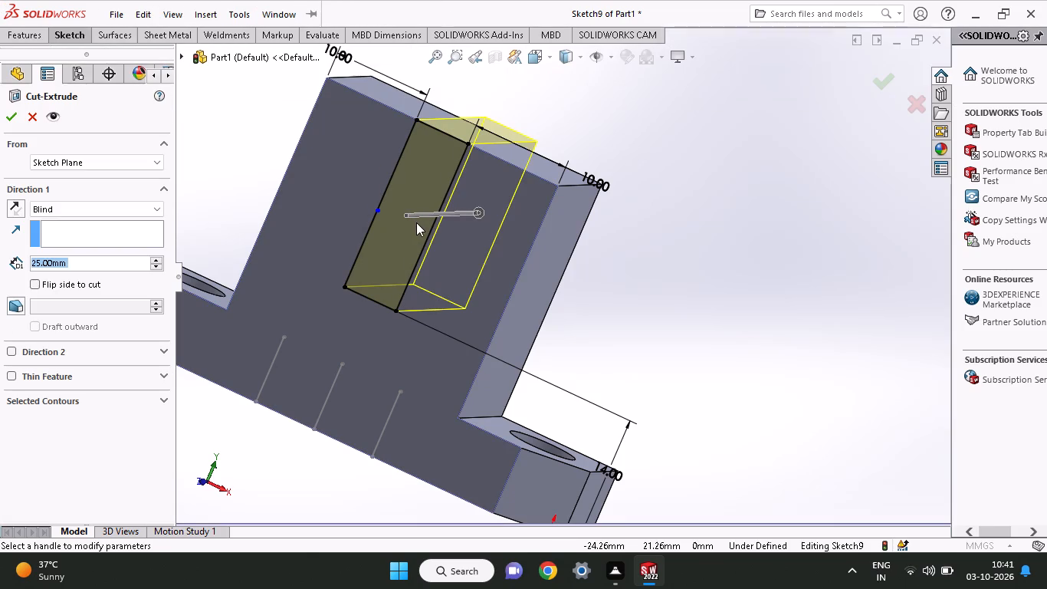
pyautogui.moveTo(477, 209); pyautogui.dragTo(650, 185)
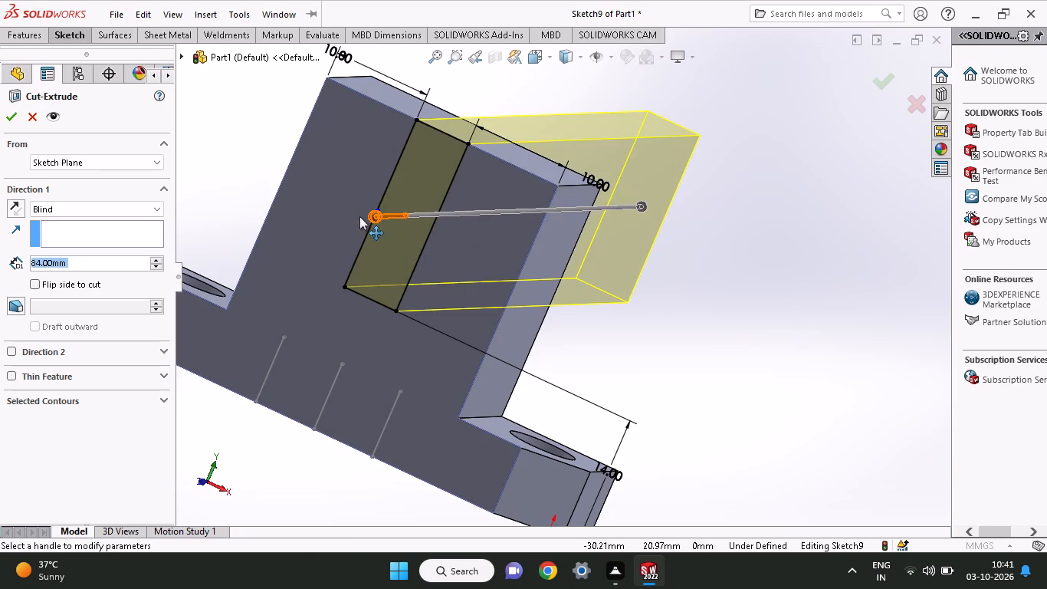
pyautogui.moveTo(368, 216); pyautogui.dragTo(296, 237)
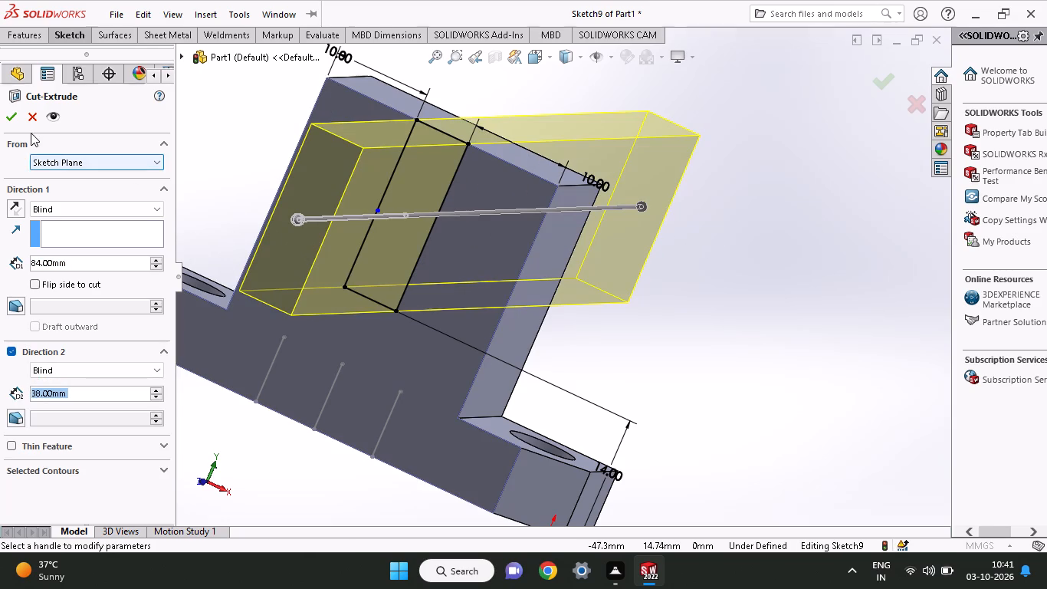
pyautogui.click(16, 124)
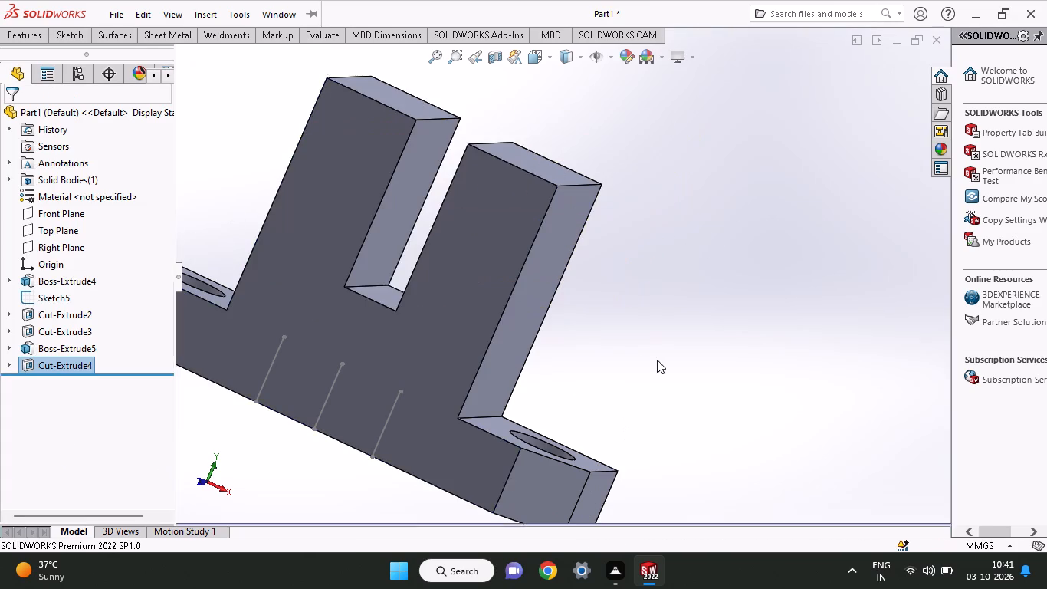
pyautogui.moveTo(657, 360); pyautogui.dragTo(704, 495, button='middle')
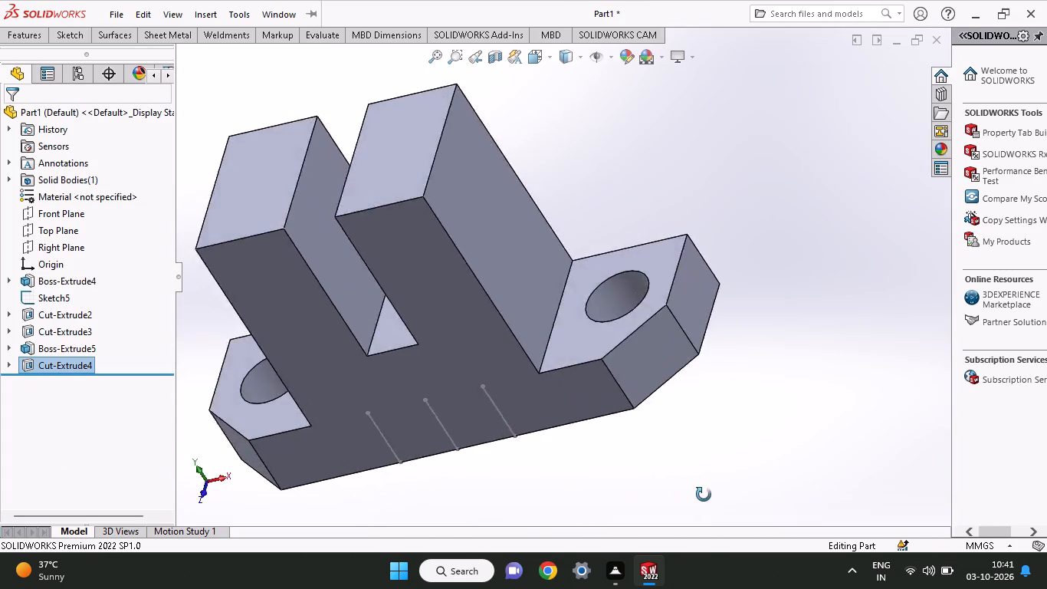
# Sketch a circle of about 3.3 mm radius on the raised block's outer side face facing +X, centred across its width near the top.
pyautogui.moveTo(704, 495); pyautogui.dragTo(600, 588, button='middle')
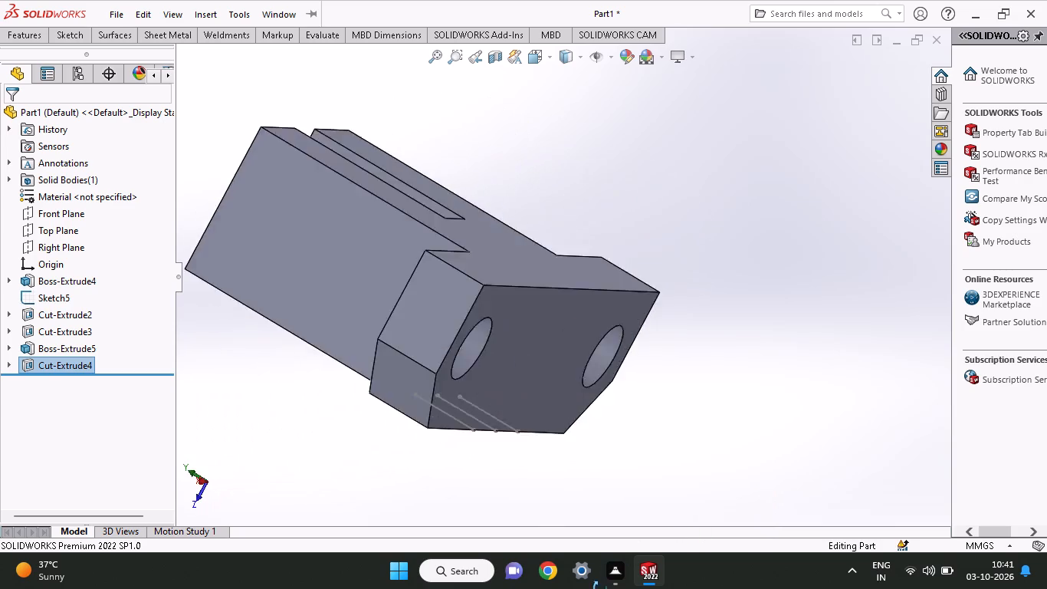
pyautogui.moveTo(600, 588); pyautogui.dragTo(625, 578, button='middle')
pyautogui.moveTo(680, 266); pyautogui.dragTo(691, 345, button='middle')
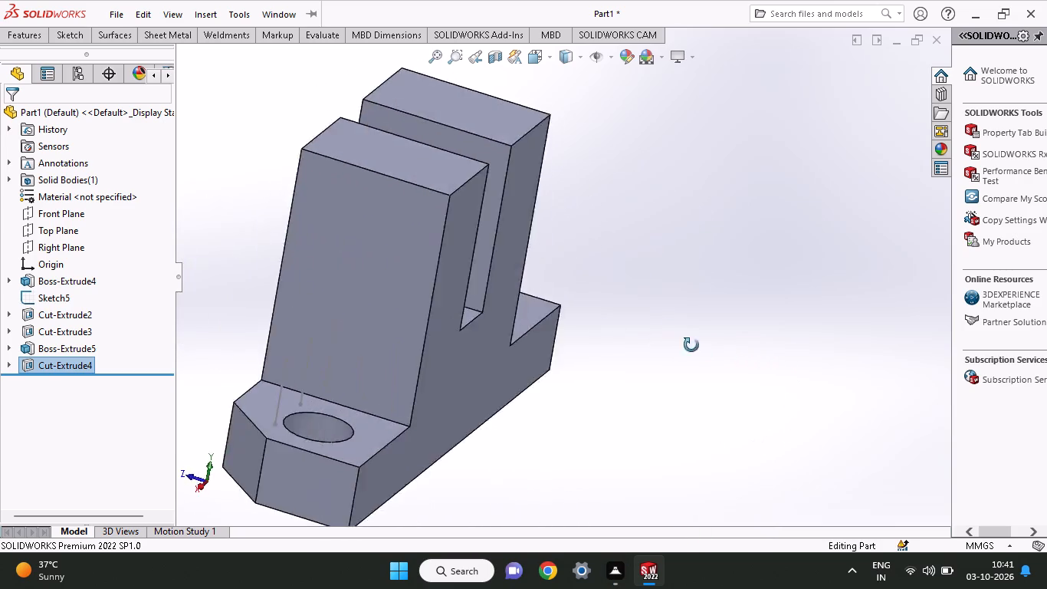
pyautogui.moveTo(691, 345); pyautogui.dragTo(787, 338, button='middle')
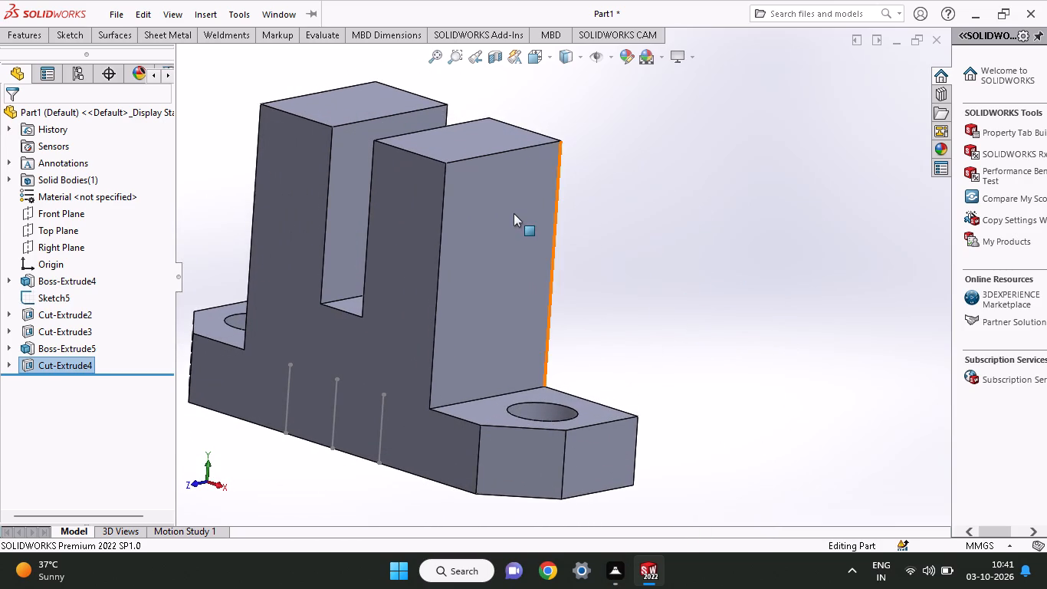
pyautogui.click(514, 213)
pyautogui.click(579, 175)
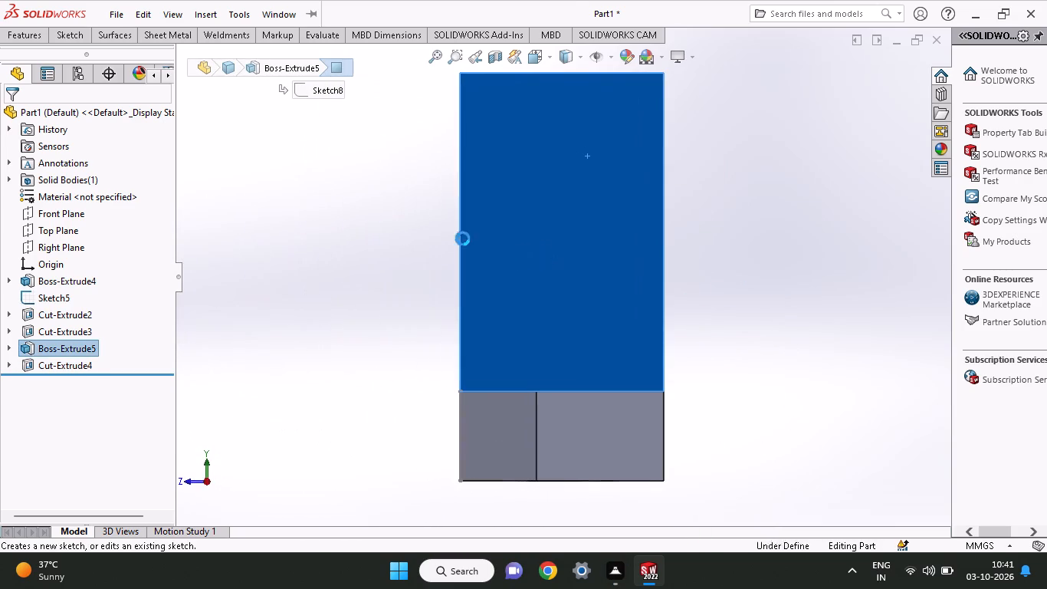
pyautogui.click(56, 40)
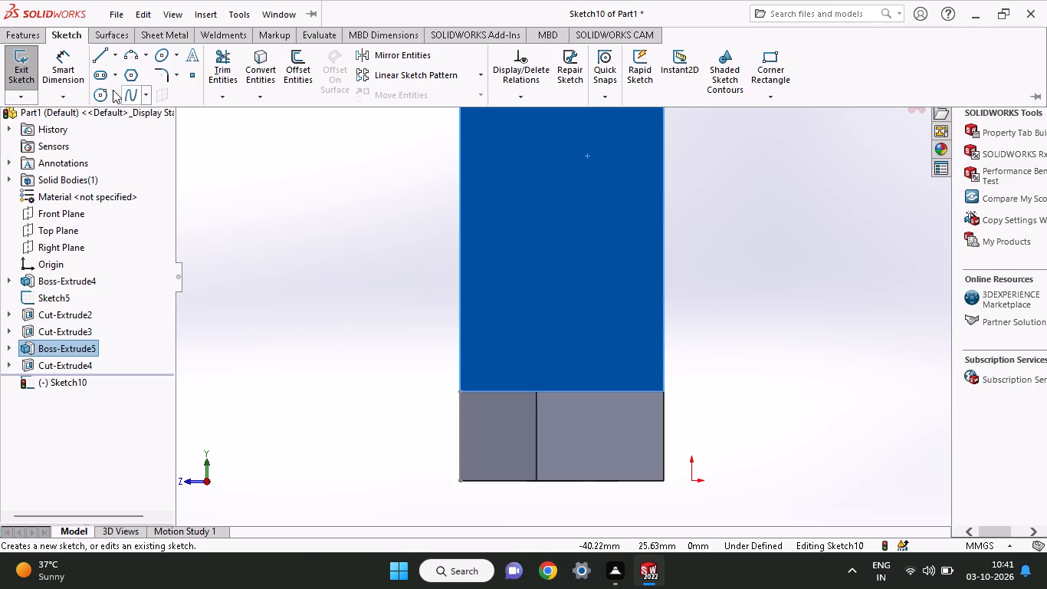
pyautogui.click(107, 94)
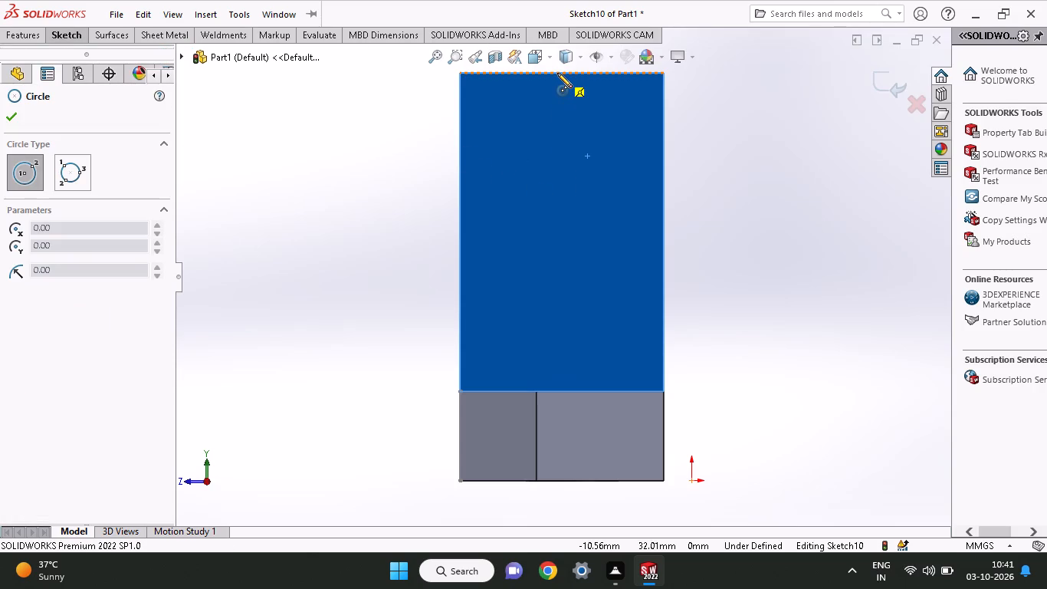
pyautogui.click(562, 157)
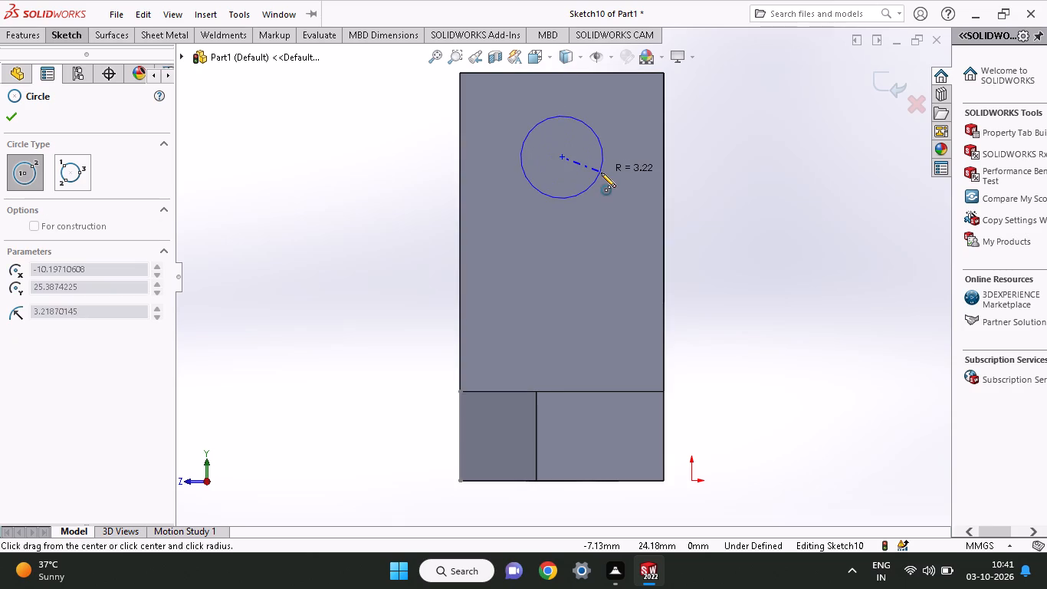
pyautogui.click(601, 173)
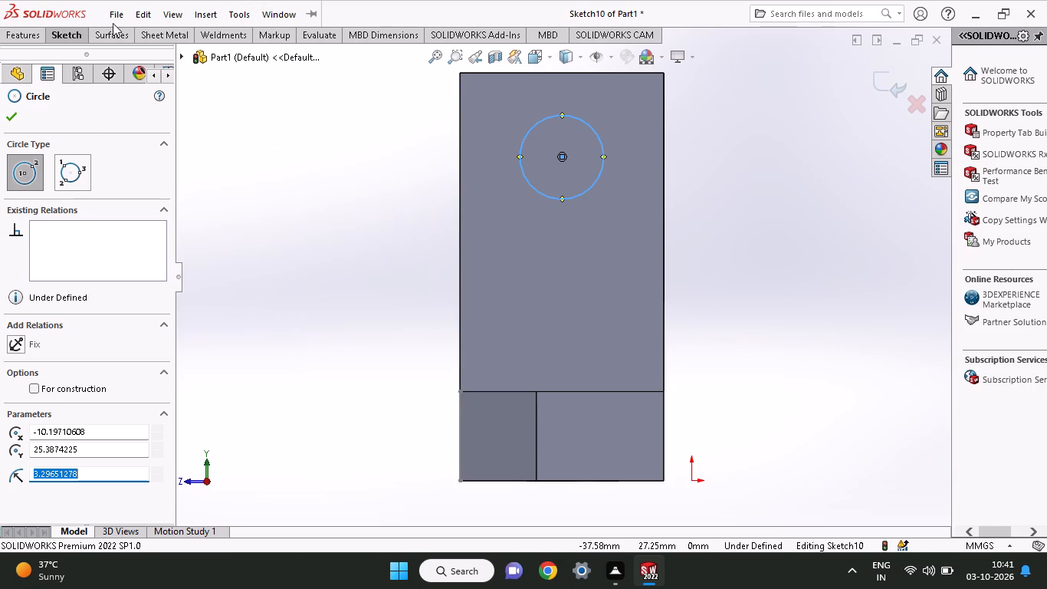
# Set the circle's diameter to 7 mm.
pyautogui.click(51, 30)
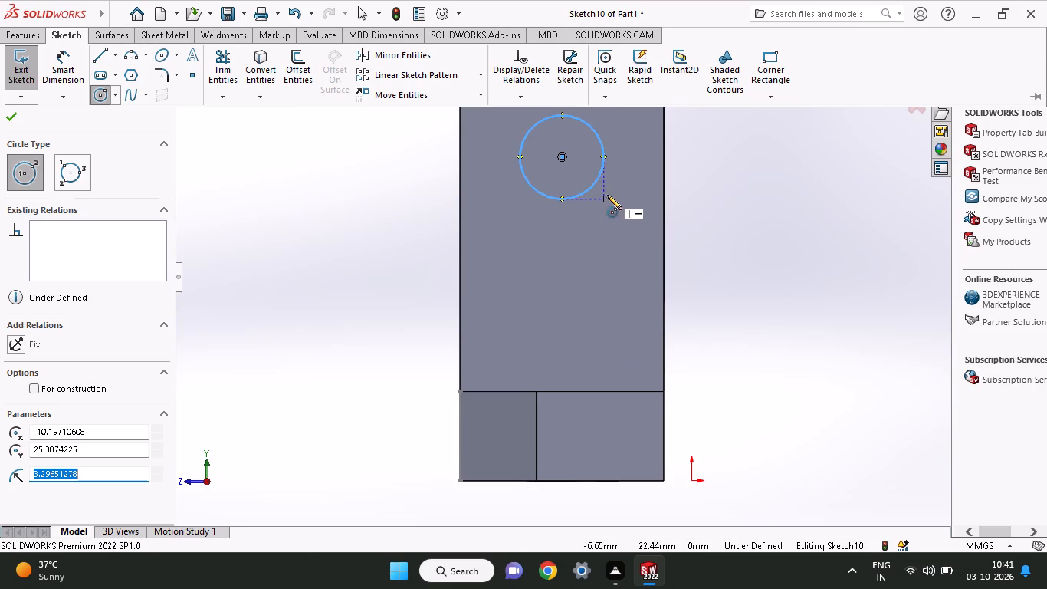
pyautogui.click(65, 56)
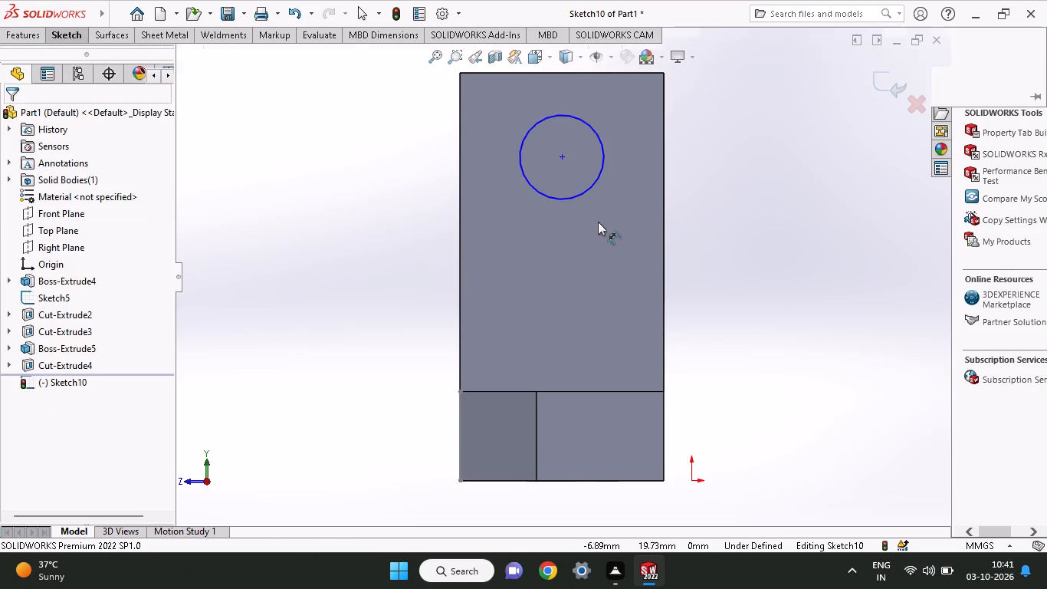
pyautogui.click(590, 184)
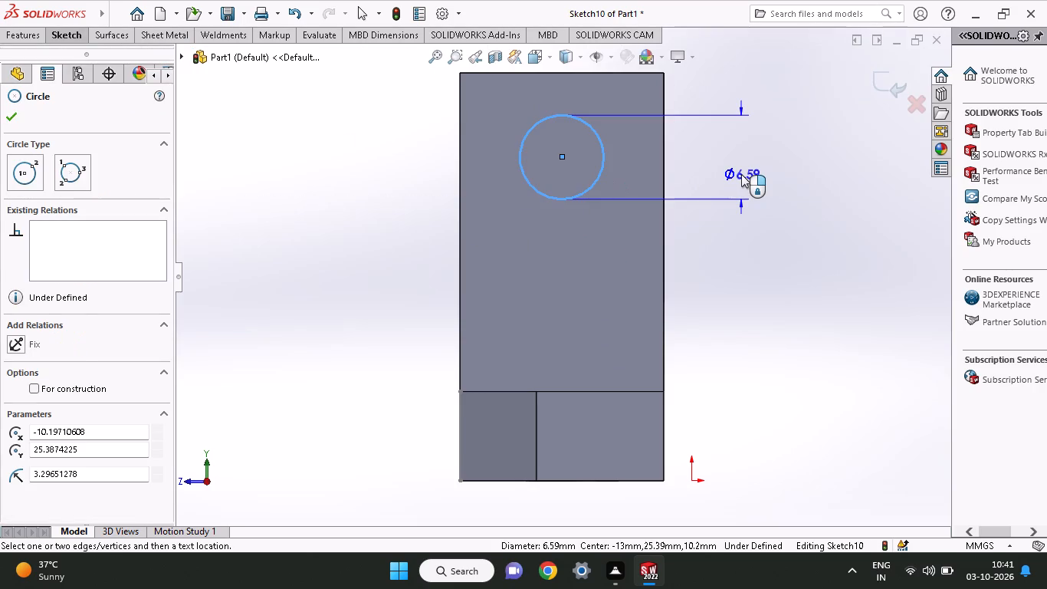
pyautogui.click(741, 174)
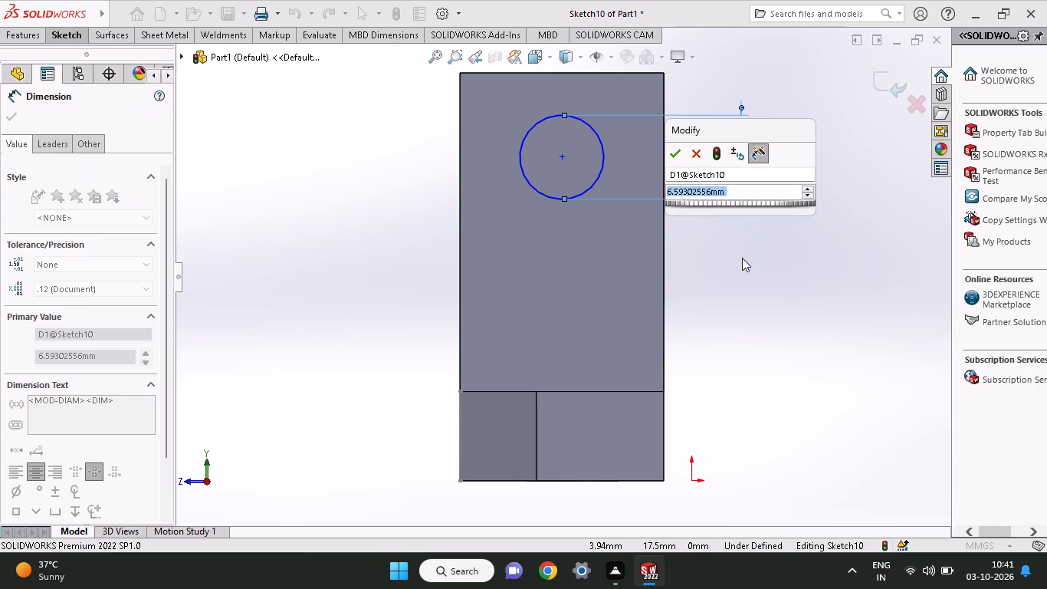
pyautogui.press('7')
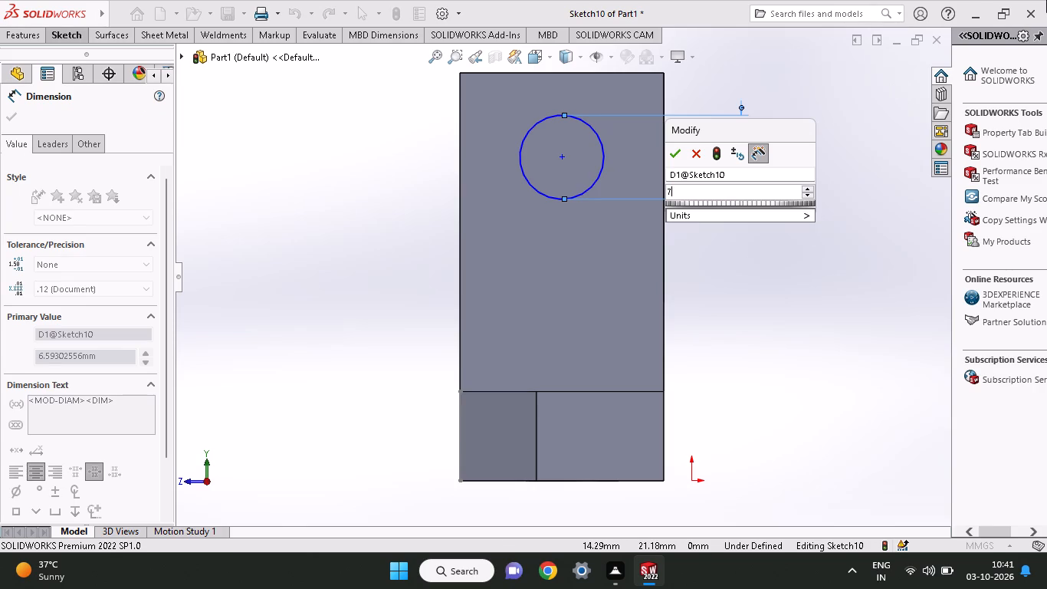
pyautogui.press('Return')
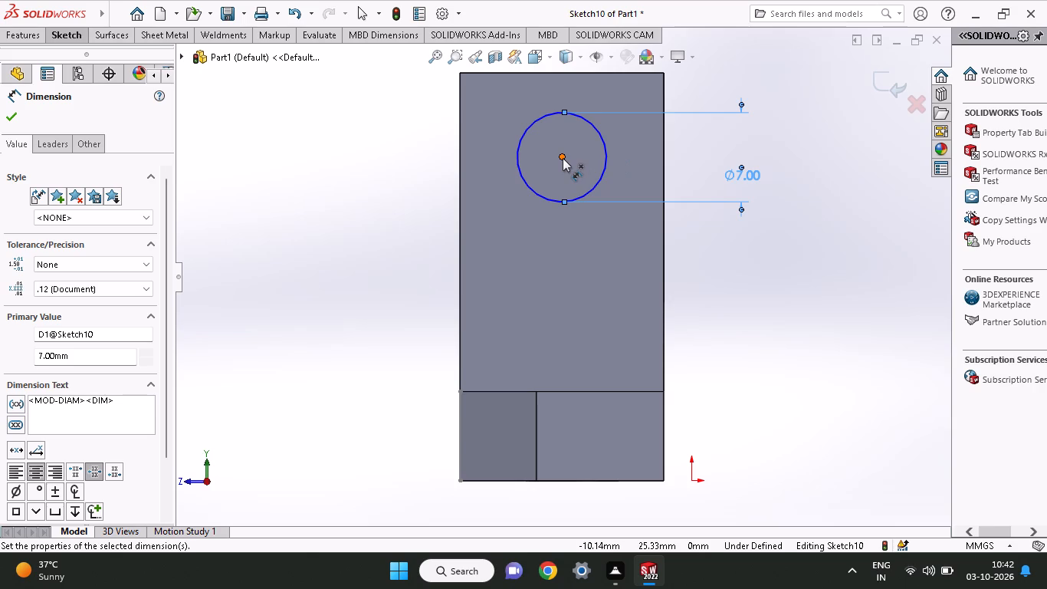
# Set the vertical distance from the circle's centre to the block's top corner to 10 mm.
pyautogui.click(563, 158)
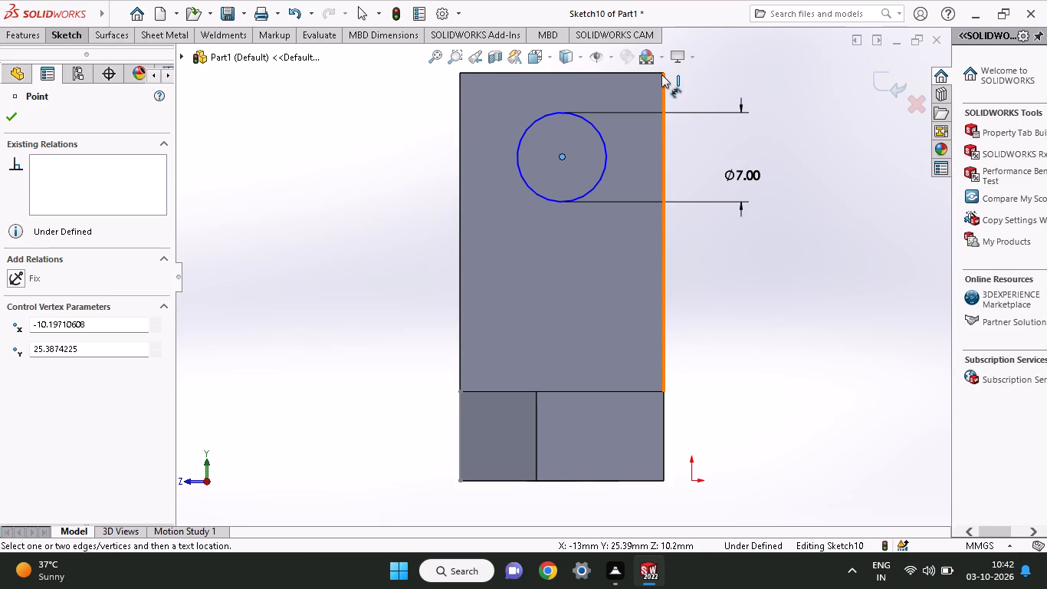
pyautogui.rightClick(714, 286)
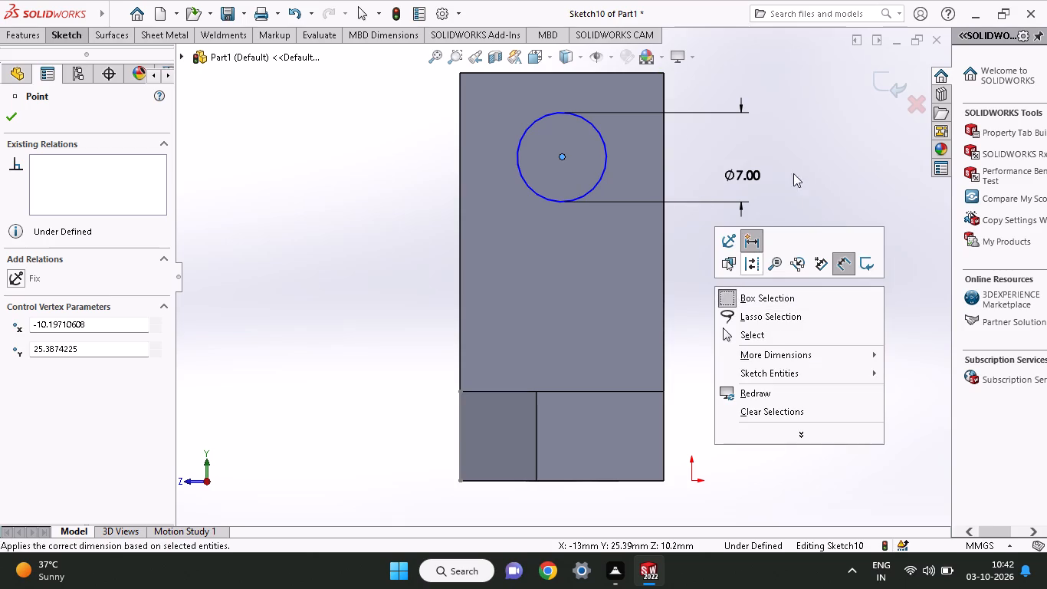
pyautogui.click(816, 164)
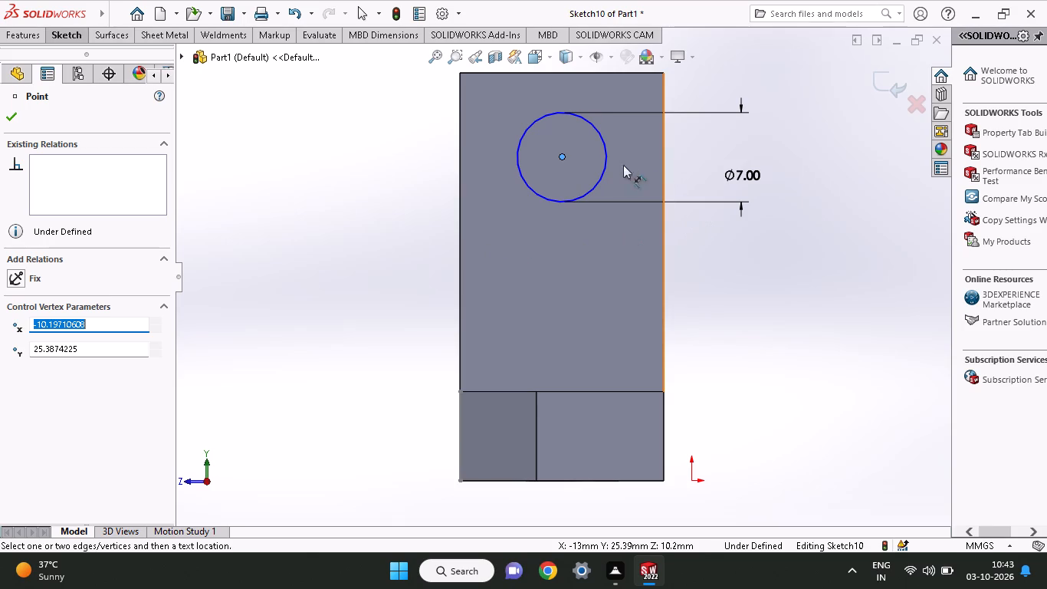
pyautogui.click(558, 156)
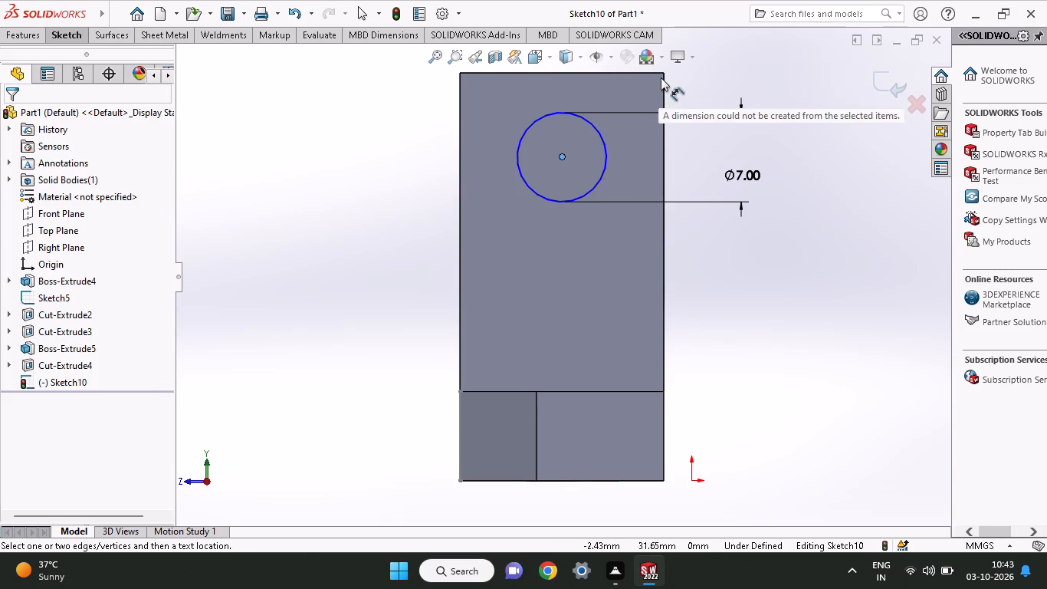
pyautogui.click(662, 72)
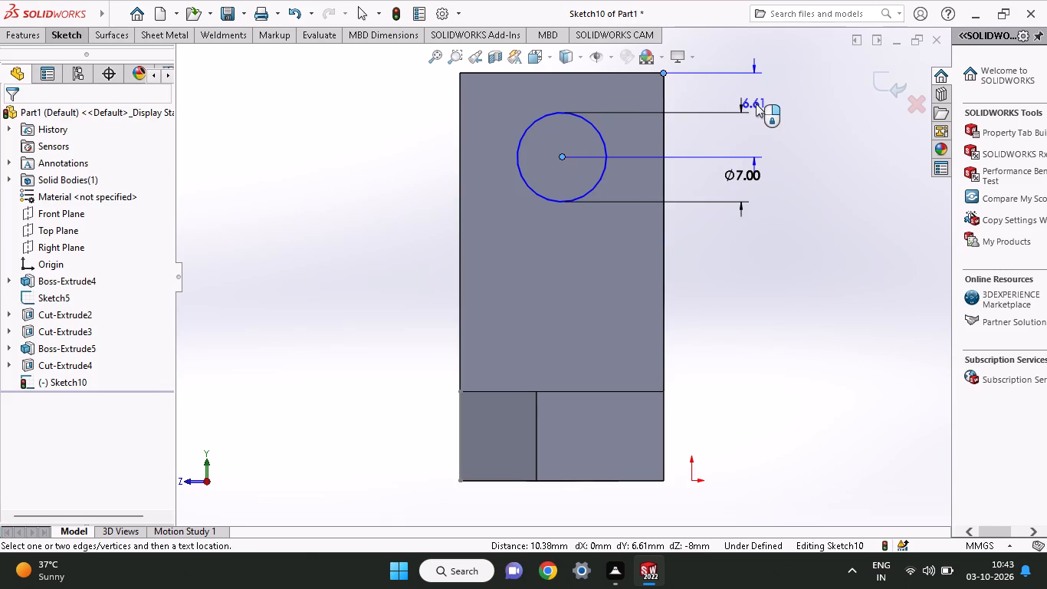
pyautogui.click(756, 104)
pyautogui.write('10')
pyautogui.press('Return')
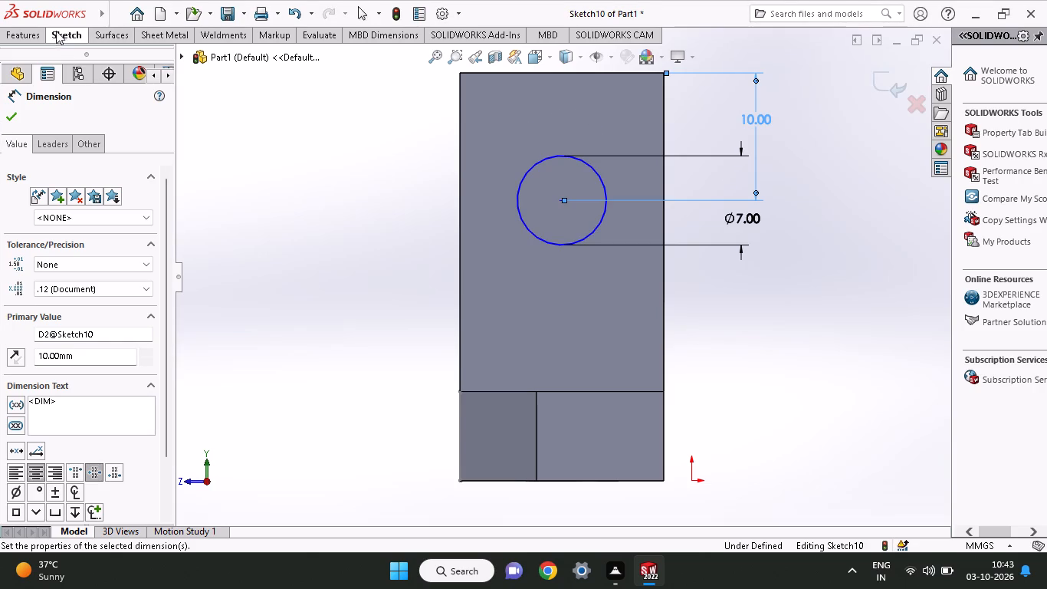
# Cut-extrude the circle through the nearer prong, with blind depths of 10 mm outward and 13 mm in the second direction towards the slot.
pyautogui.click(35, 32)
pyautogui.click(245, 84)
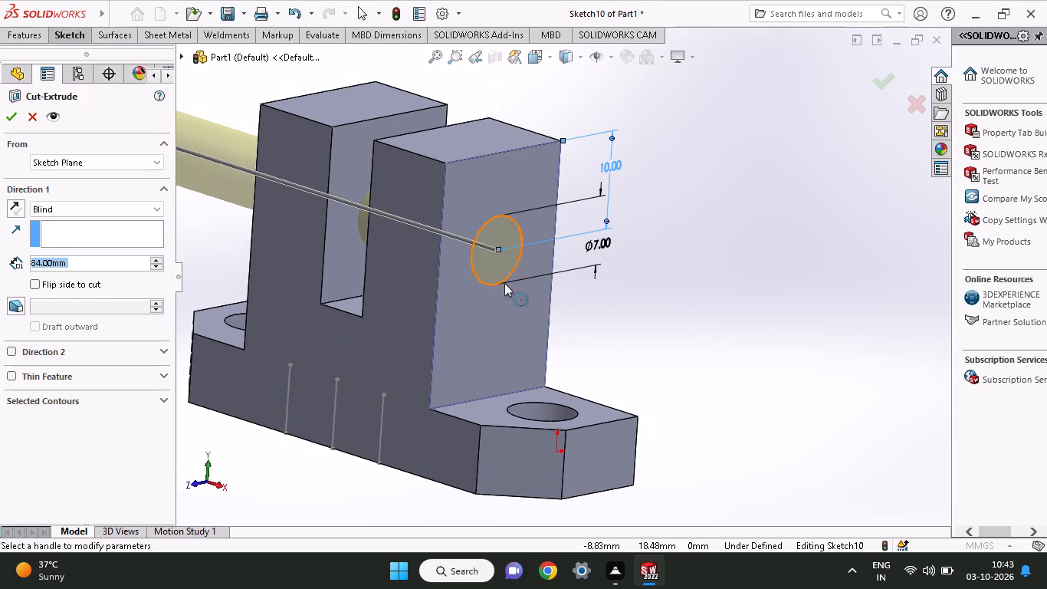
pyautogui.moveTo(385, 254); pyautogui.dragTo(520, 331, button='middle')
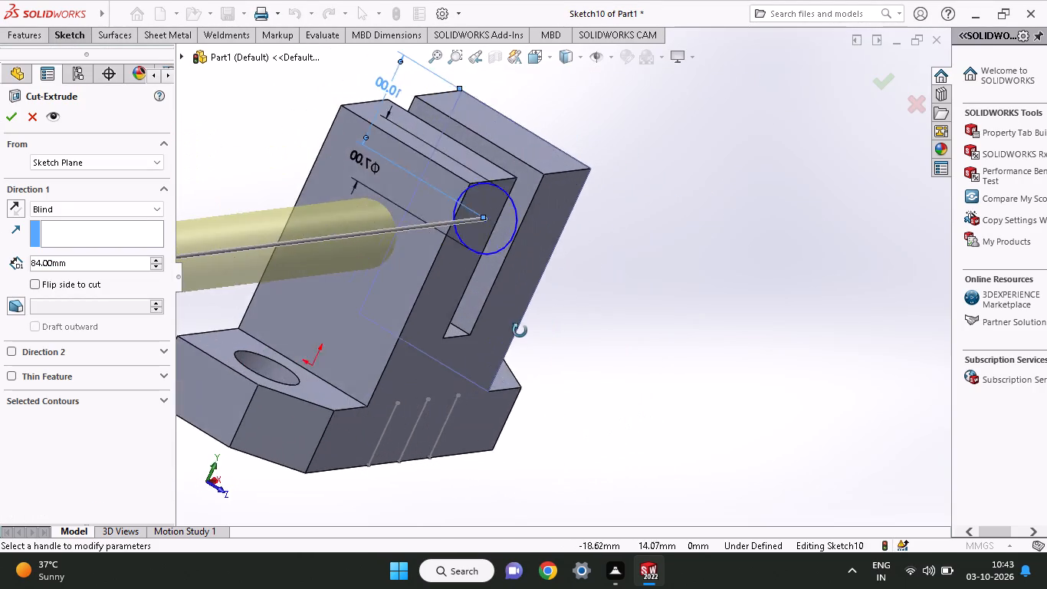
pyautogui.moveTo(520, 331); pyautogui.dragTo(523, 335, button='middle')
pyautogui.moveTo(337, 311); pyautogui.dragTo(435, 311, button='middle')
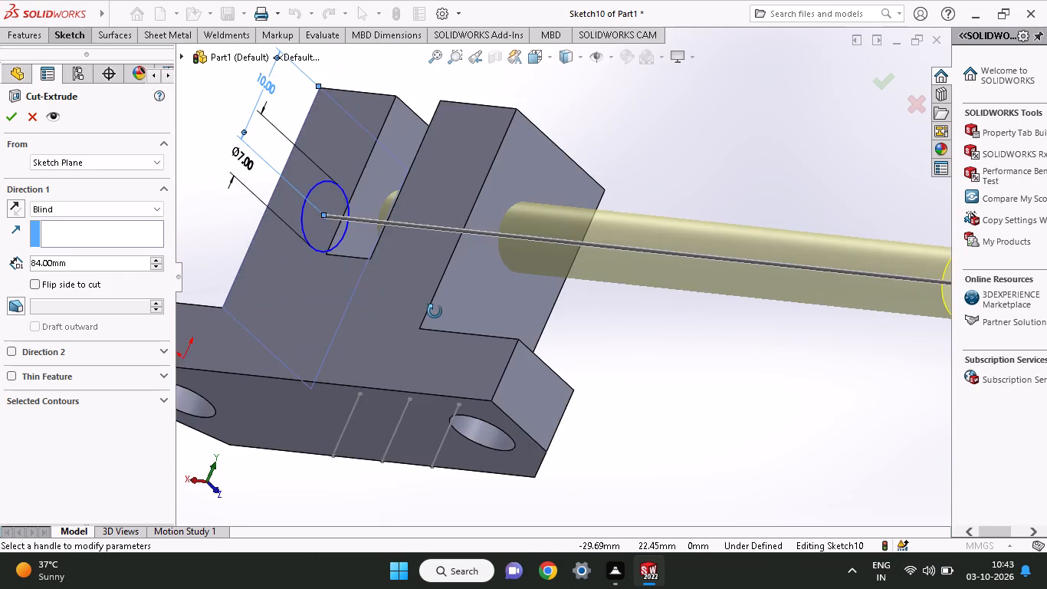
pyautogui.moveTo(435, 311); pyautogui.dragTo(362, 342, button='middle')
pyautogui.moveTo(362, 371); pyautogui.dragTo(496, 196)
pyautogui.moveTo(497, 215); pyautogui.dragTo(399, 264, button='middle')
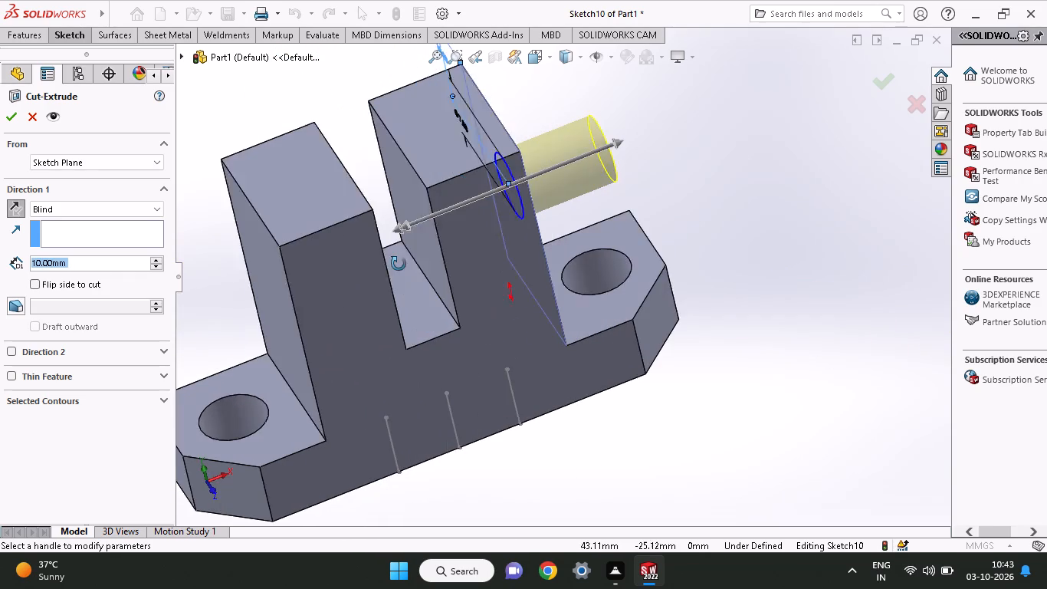
pyautogui.moveTo(399, 264); pyautogui.dragTo(398, 265, button='middle')
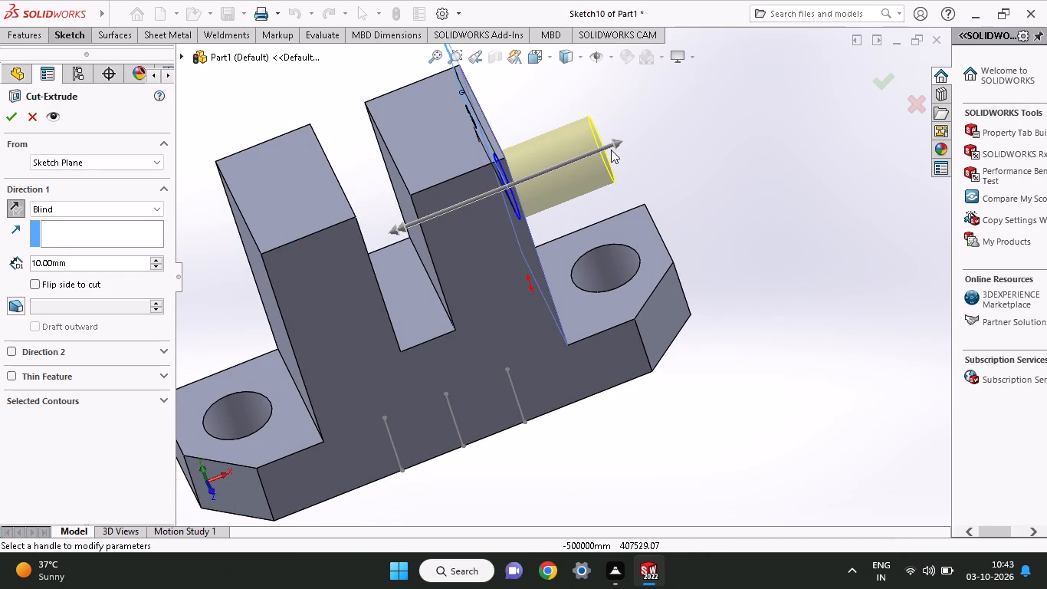
pyautogui.moveTo(395, 222); pyautogui.dragTo(384, 240)
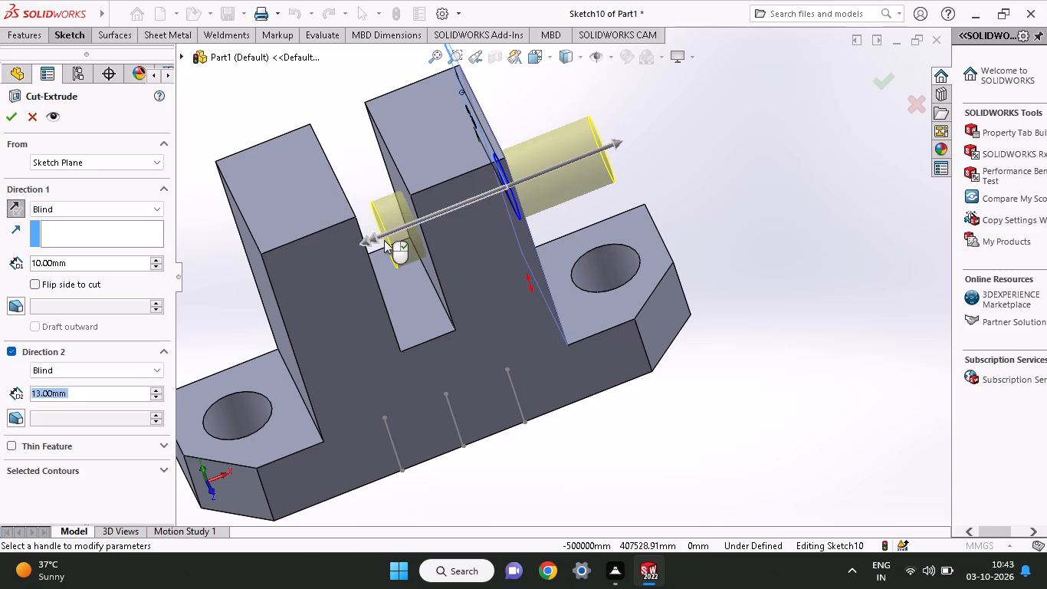
pyautogui.click(5, 116)
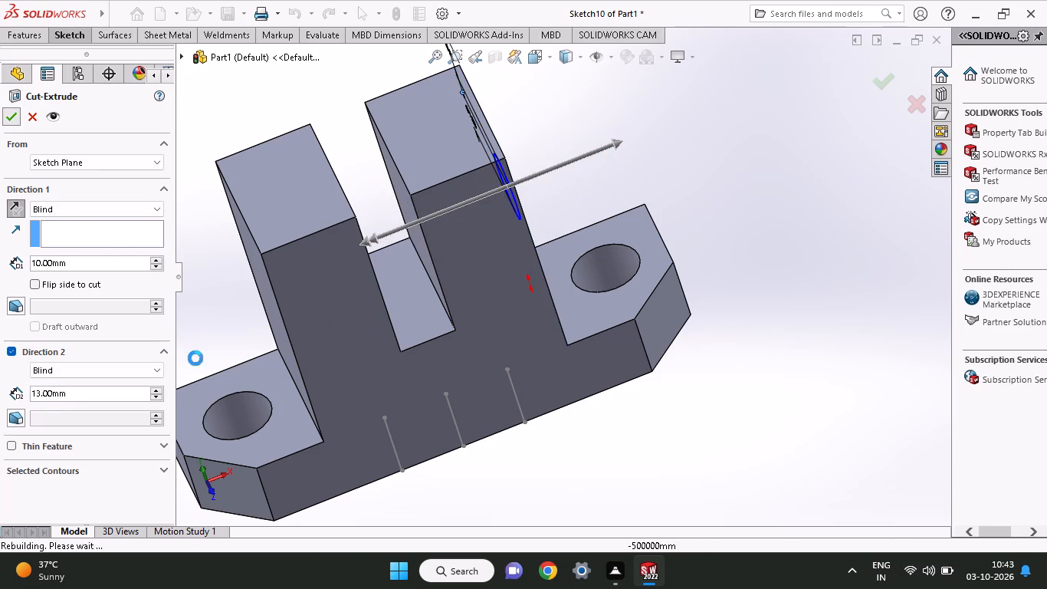
# On the opposite prong's slot face, seen through the new hole, sketch a concentric circle of 3.5 mm radius matching the hole.
pyautogui.moveTo(341, 387); pyautogui.dragTo(607, 374, button='middle')
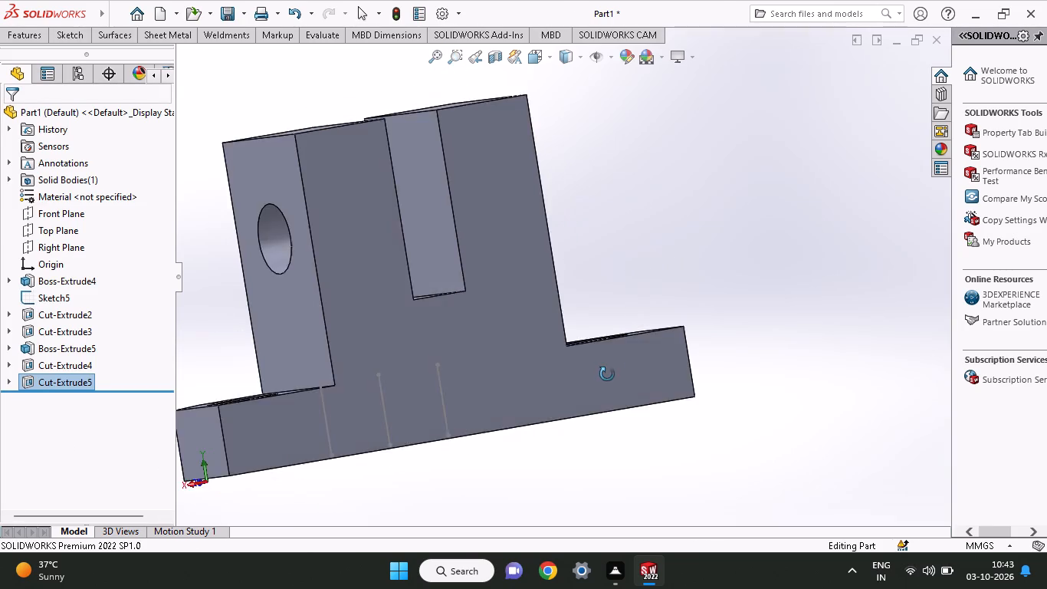
pyautogui.moveTo(607, 374); pyautogui.dragTo(691, 353, button='middle')
pyautogui.click(401, 224)
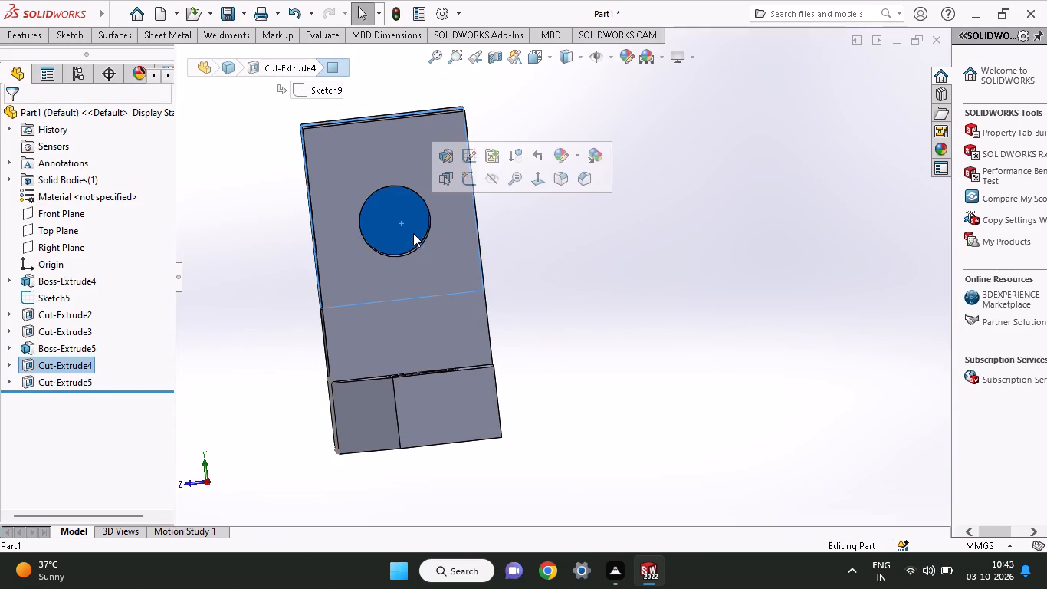
pyautogui.click(472, 181)
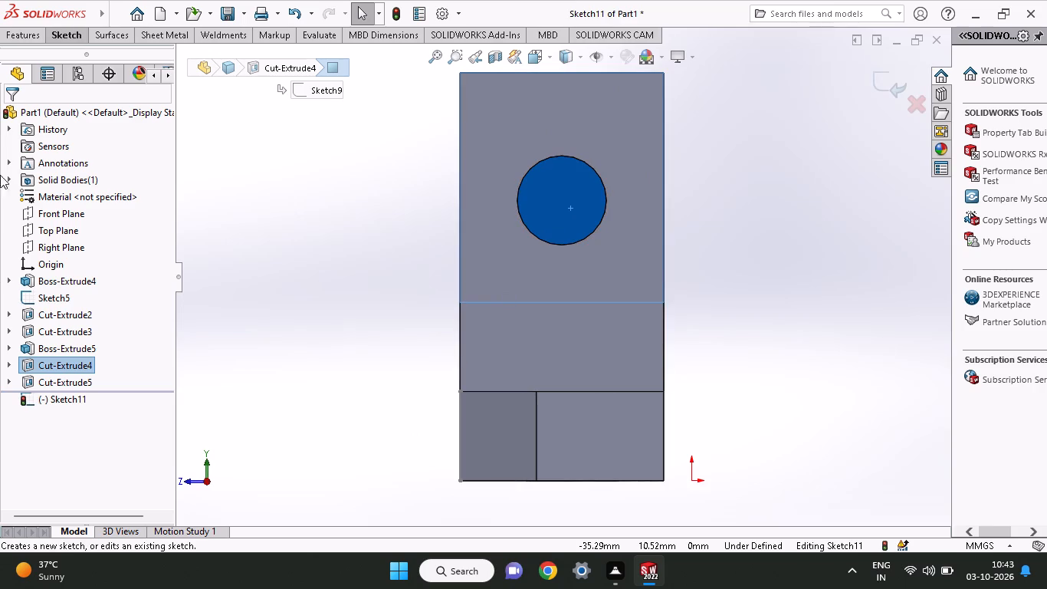
pyautogui.click(80, 35)
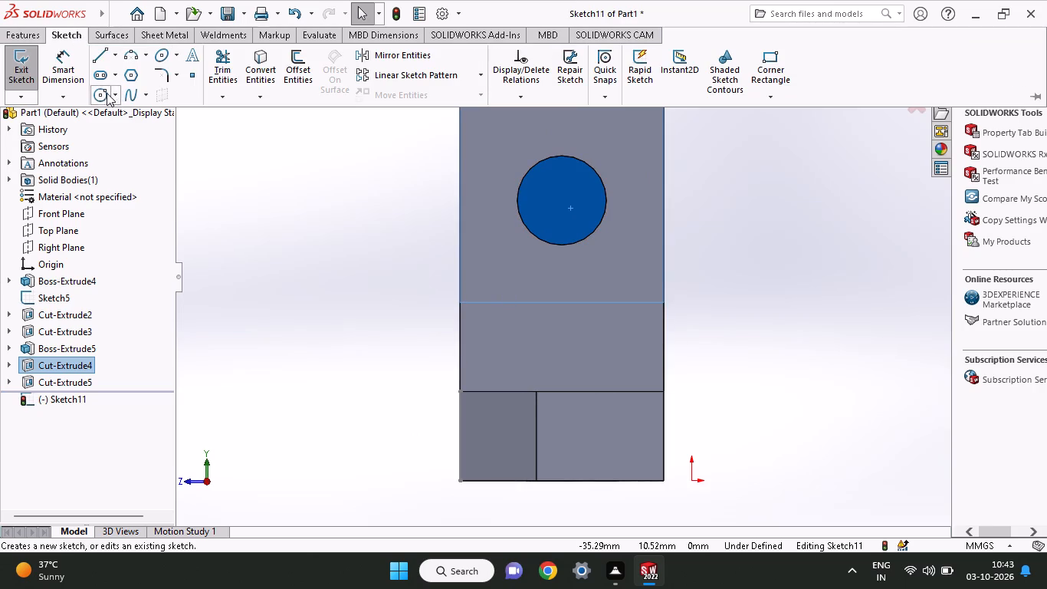
pyautogui.click(101, 100)
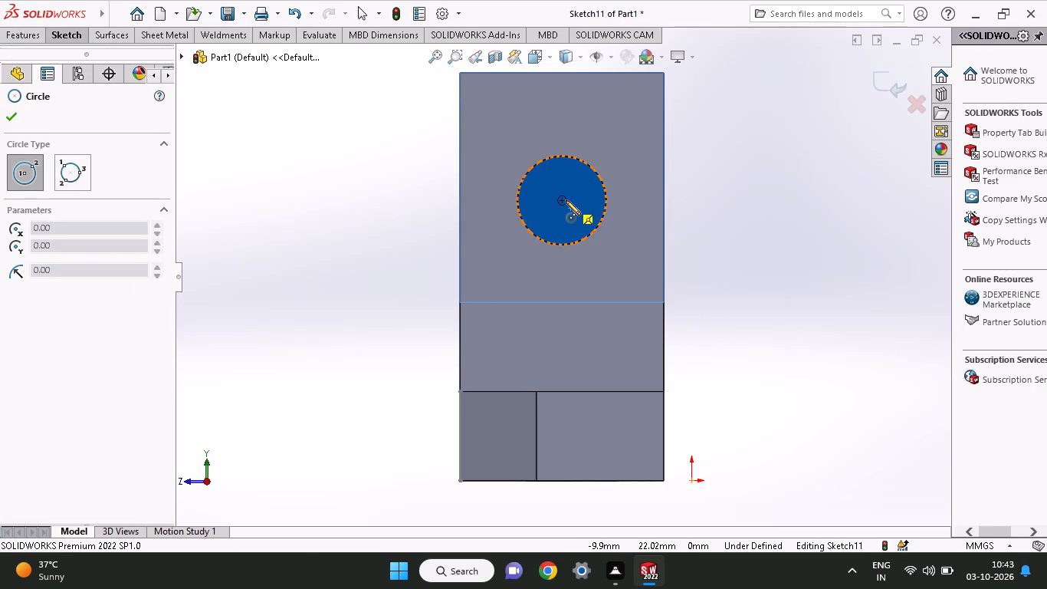
pyautogui.click(563, 201)
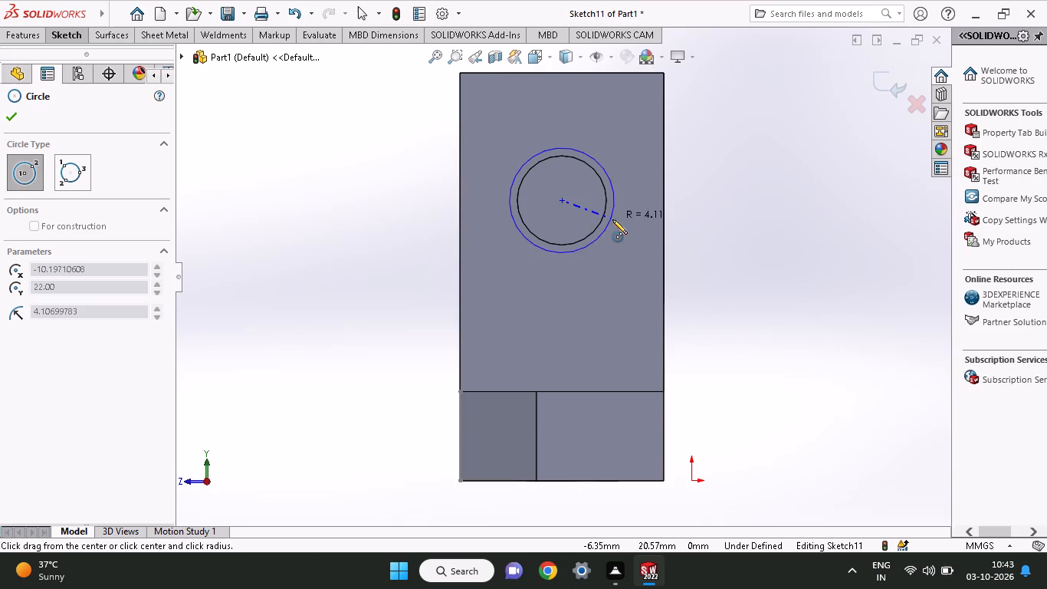
pyautogui.click(604, 212)
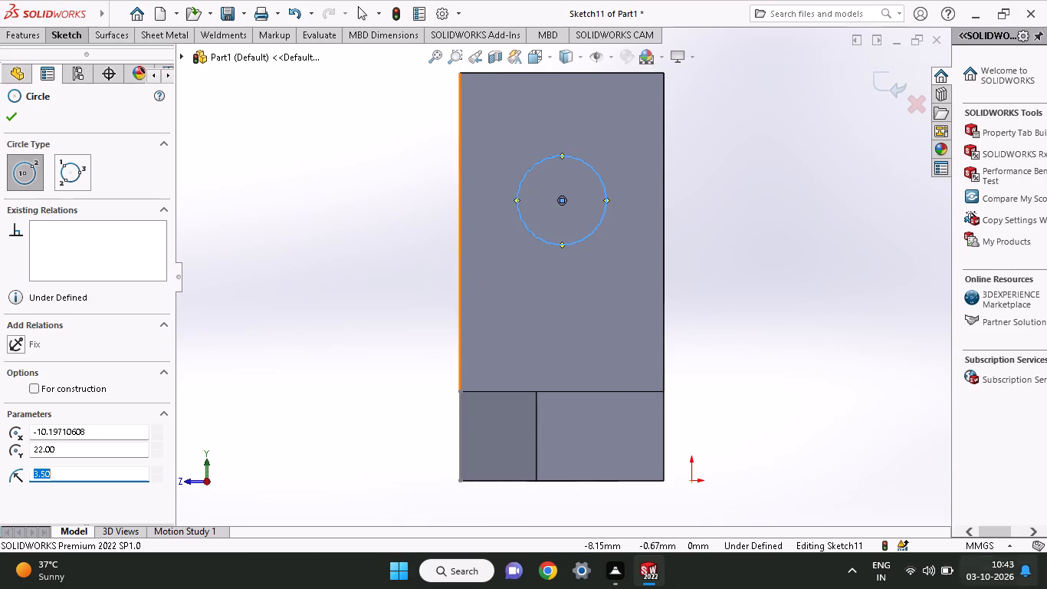
# Cut-extrude the concentric circle through the far prong with a blind depth of 14 mm.
pyautogui.click(8, 28)
pyautogui.click(212, 74)
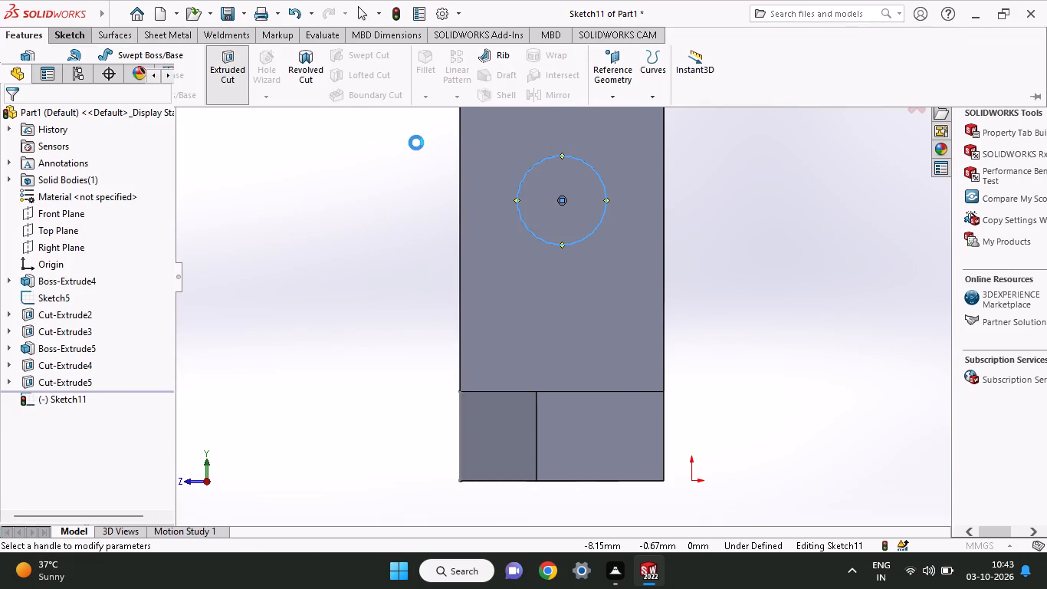
pyautogui.moveTo(464, 238); pyautogui.dragTo(642, 173, button='middle')
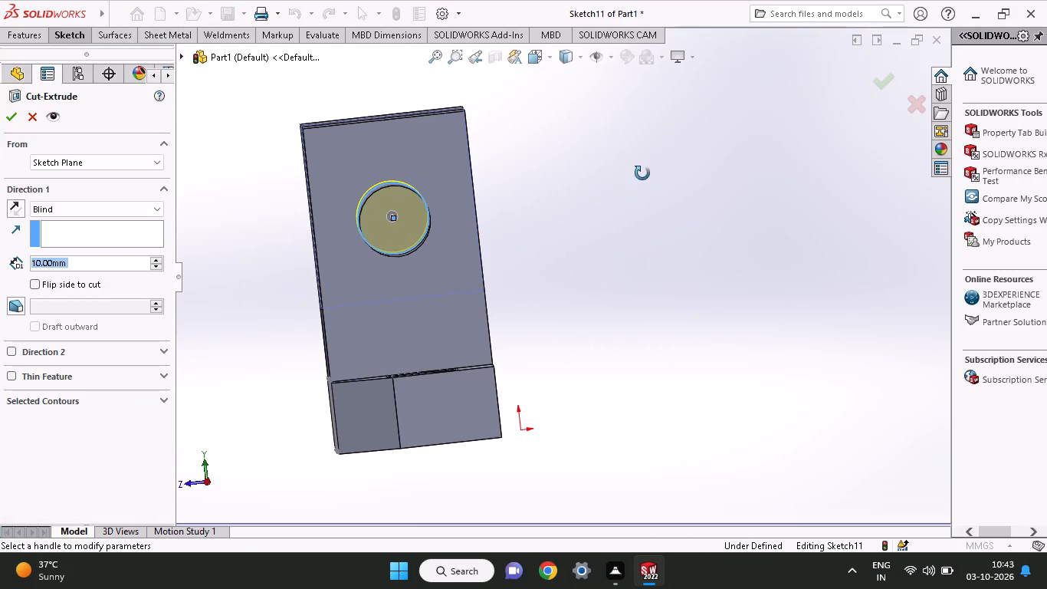
pyautogui.moveTo(642, 173); pyautogui.dragTo(645, 172, button='middle')
pyautogui.moveTo(629, 202); pyautogui.dragTo(553, 242, button='middle')
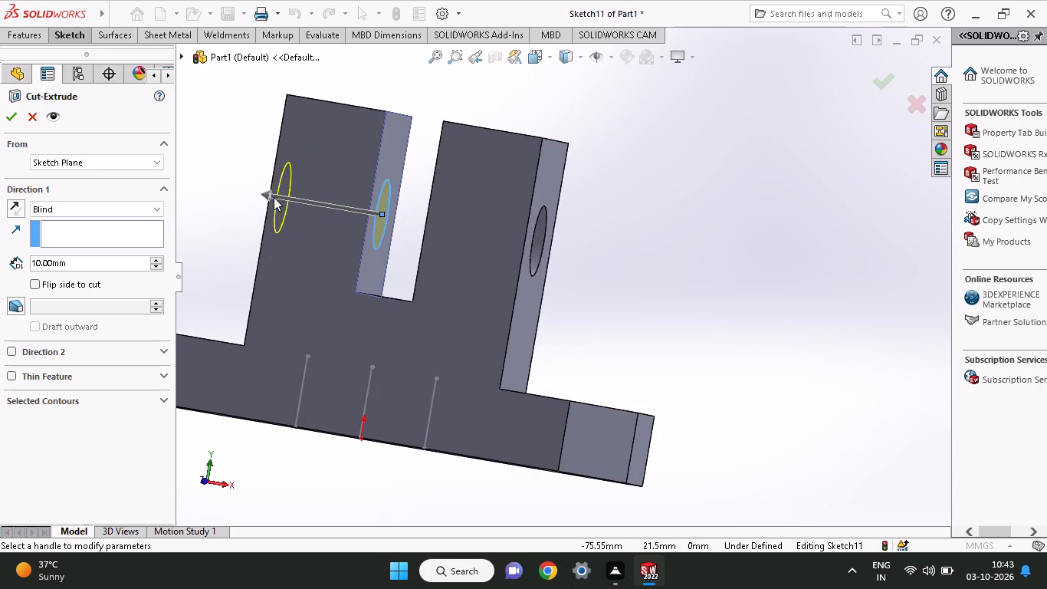
pyautogui.moveTo(265, 196); pyautogui.dragTo(235, 197)
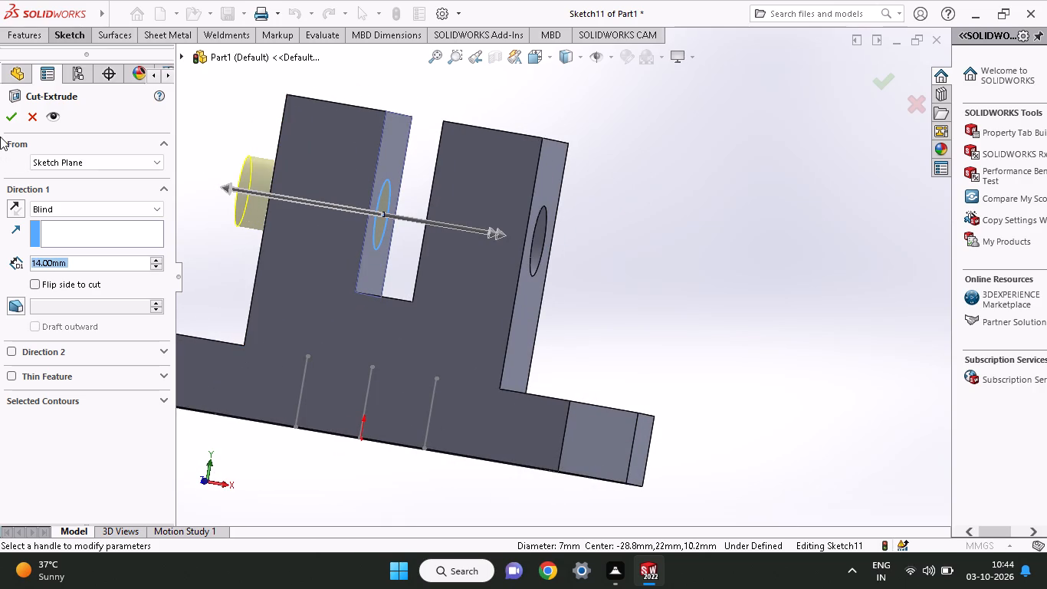
pyautogui.click(8, 120)
# Examine the bracket from several angles to check the cross holes through both prongs.
pyautogui.moveTo(639, 282); pyautogui.dragTo(318, 334, button='middle')
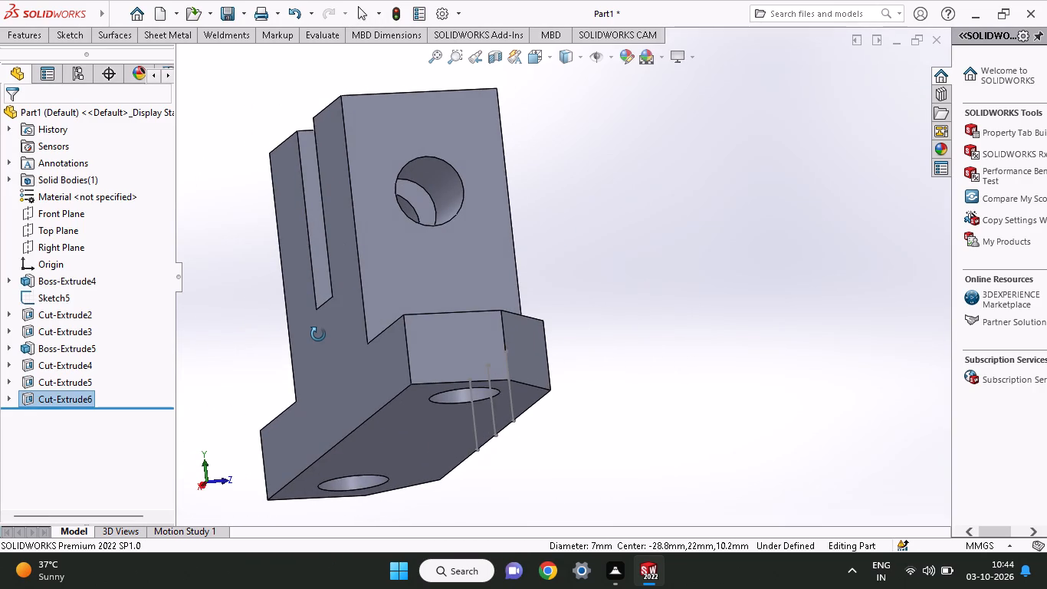
pyautogui.moveTo(318, 334); pyautogui.dragTo(635, 364, button='middle')
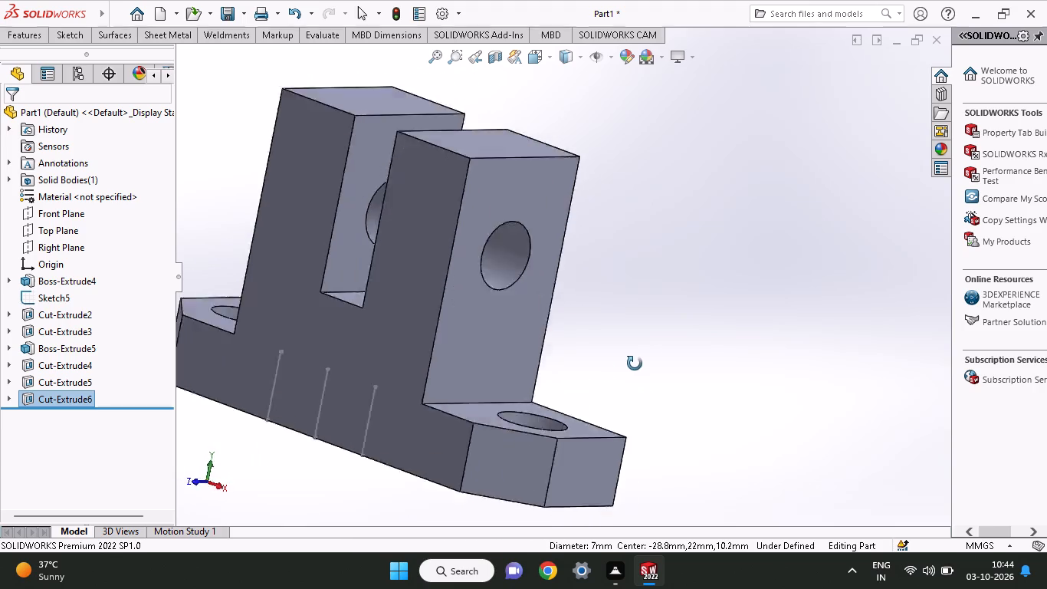
pyautogui.moveTo(635, 364); pyautogui.dragTo(654, 341, button='middle')
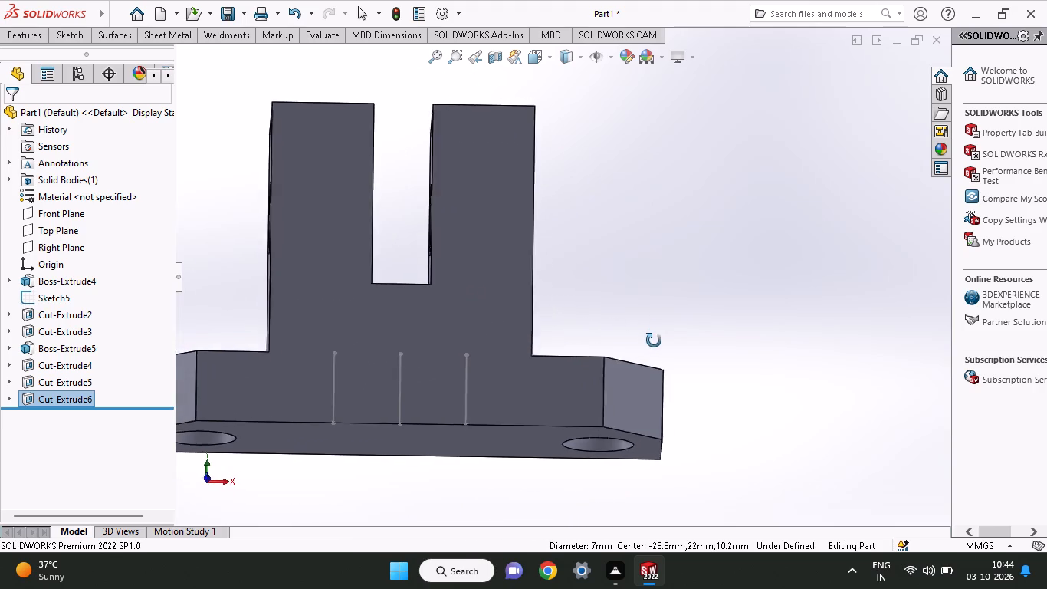
pyautogui.moveTo(654, 341); pyautogui.dragTo(648, 346, button='middle')
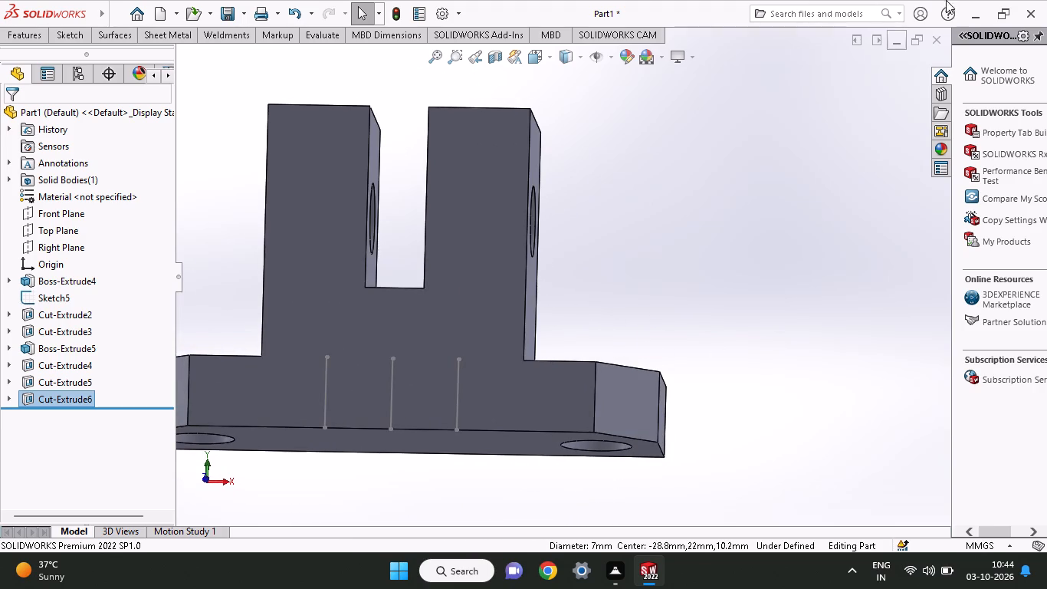
pyautogui.moveTo(749, 264); pyautogui.dragTo(641, 304, button='middle')
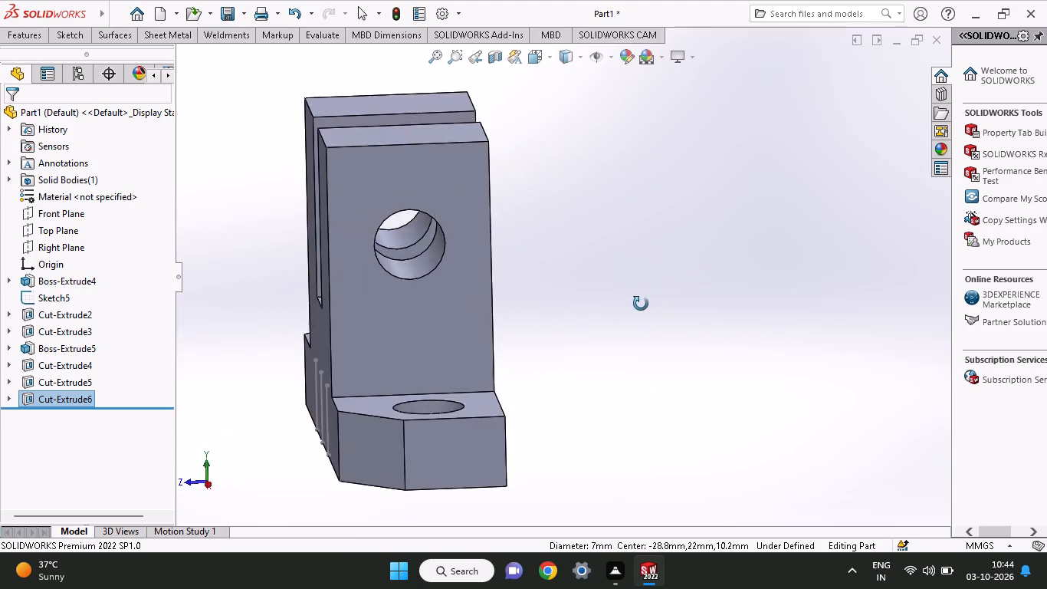
pyautogui.moveTo(641, 304); pyautogui.dragTo(847, 324, button='middle')
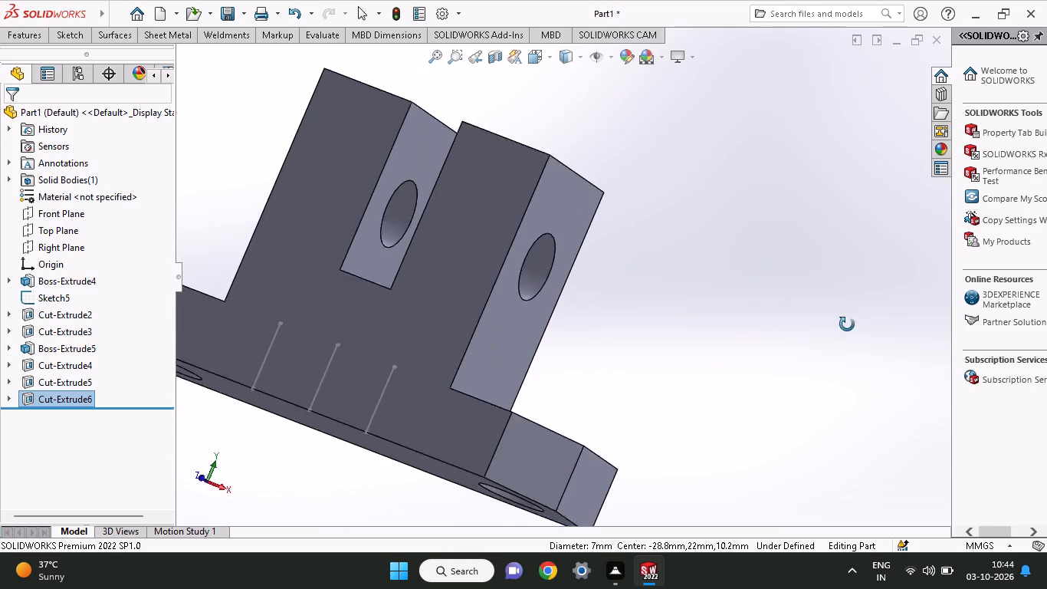
pyautogui.moveTo(847, 324); pyautogui.dragTo(870, 311, button='middle')
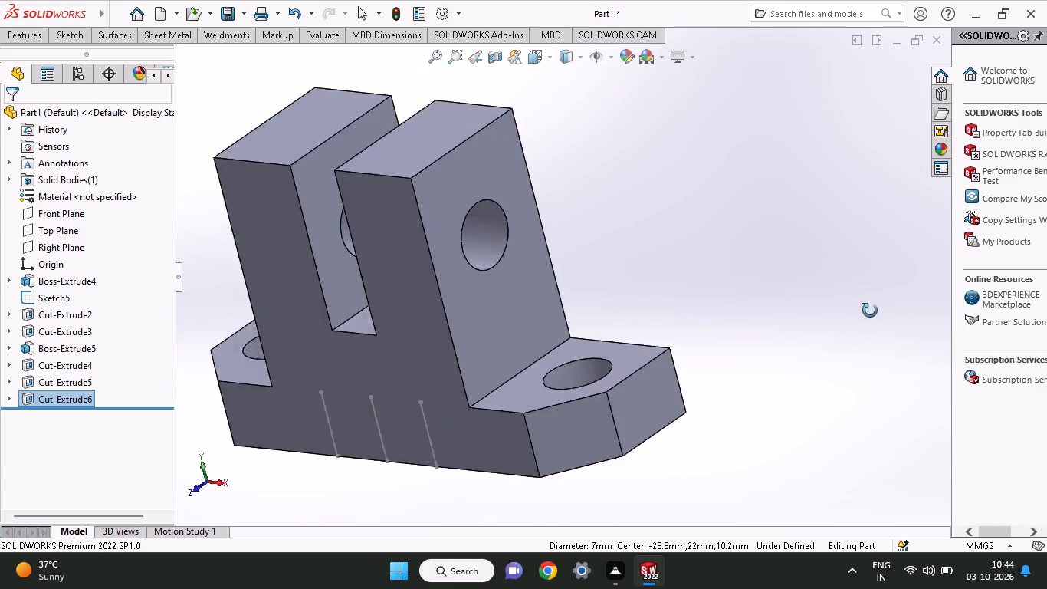
pyautogui.moveTo(870, 311); pyautogui.dragTo(930, 234, button='middle')
# On the bracket's front face, sketch a vertical line from the base's bottom-edge midpoint up along the middle guide line into the slot.
pyautogui.click(468, 355)
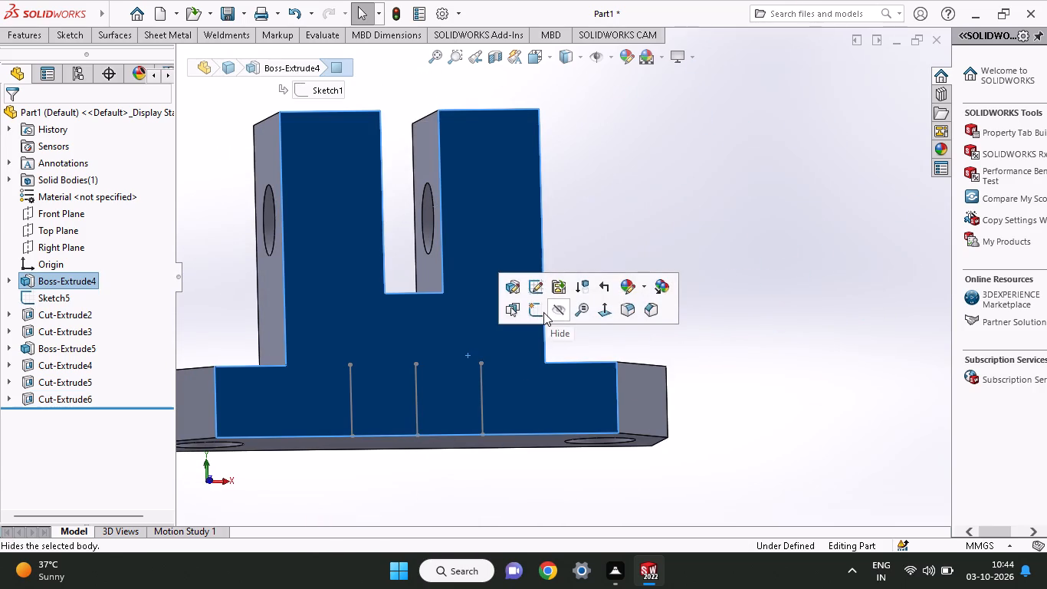
pyautogui.click(543, 312)
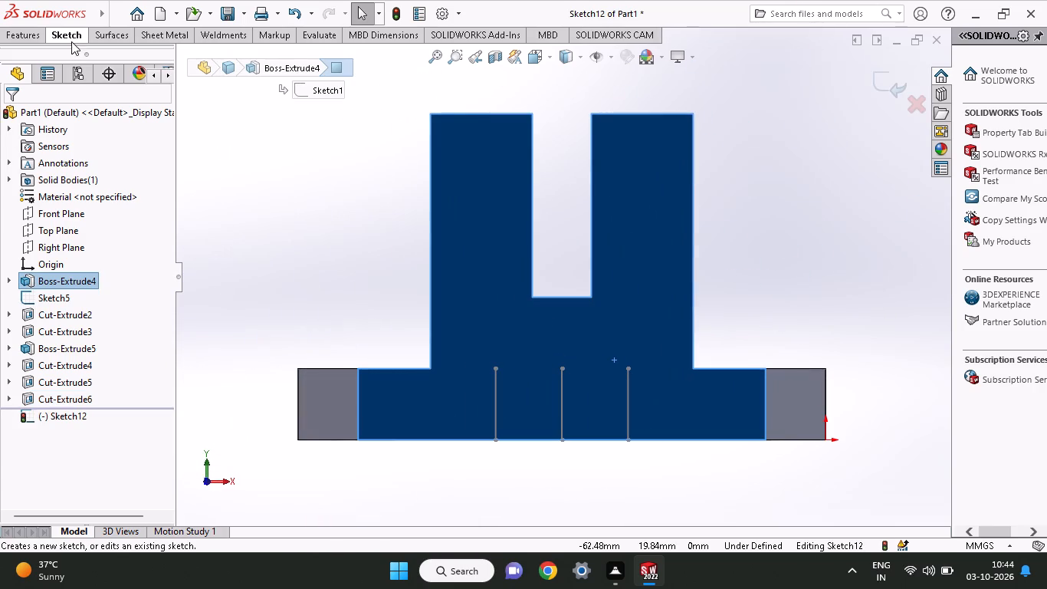
pyautogui.click(71, 41)
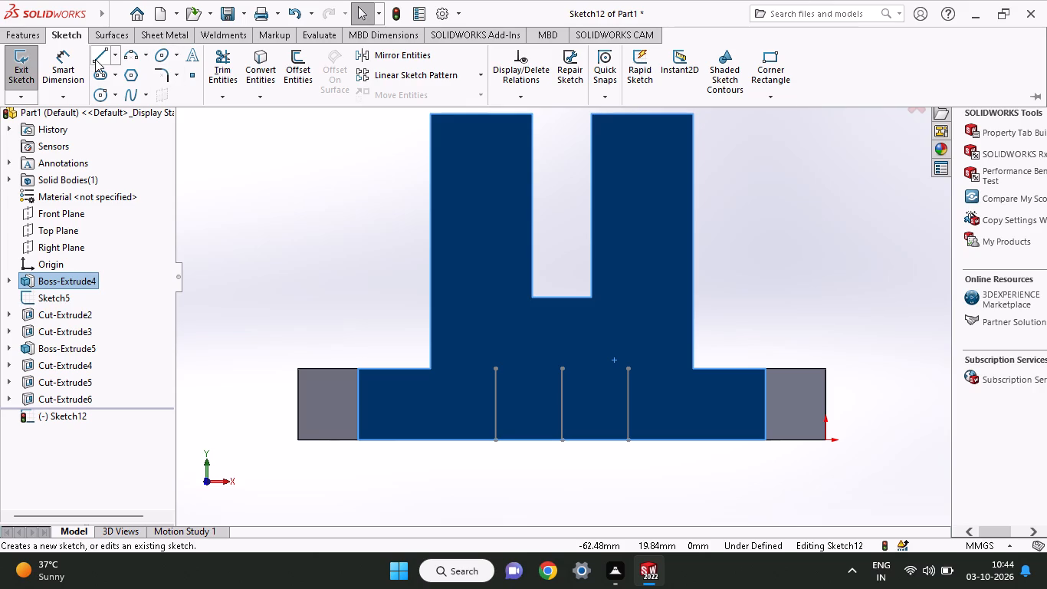
pyautogui.click(95, 59)
pyautogui.click(559, 436)
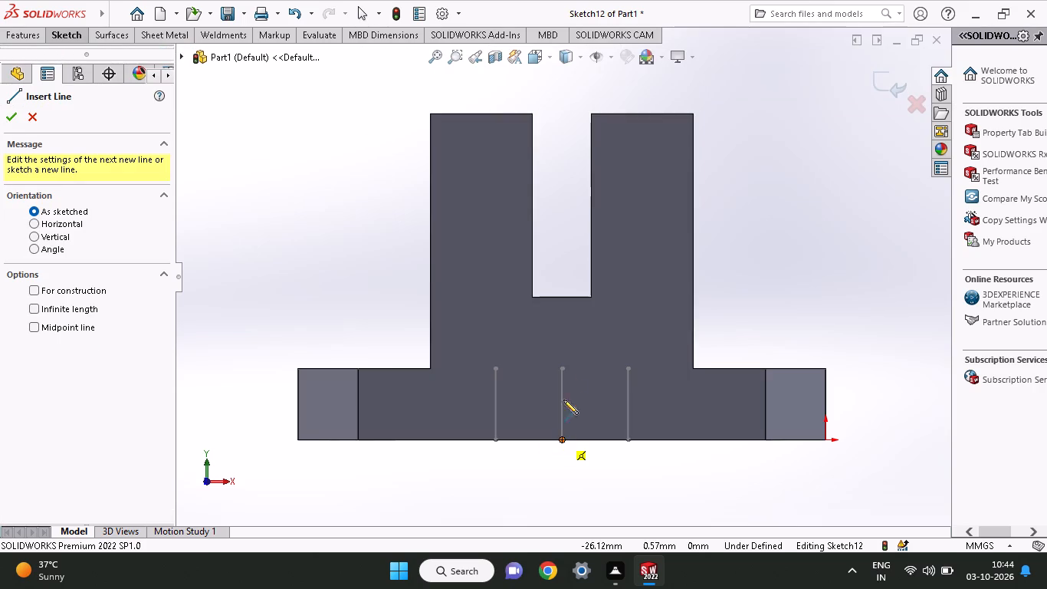
pyautogui.click(563, 231)
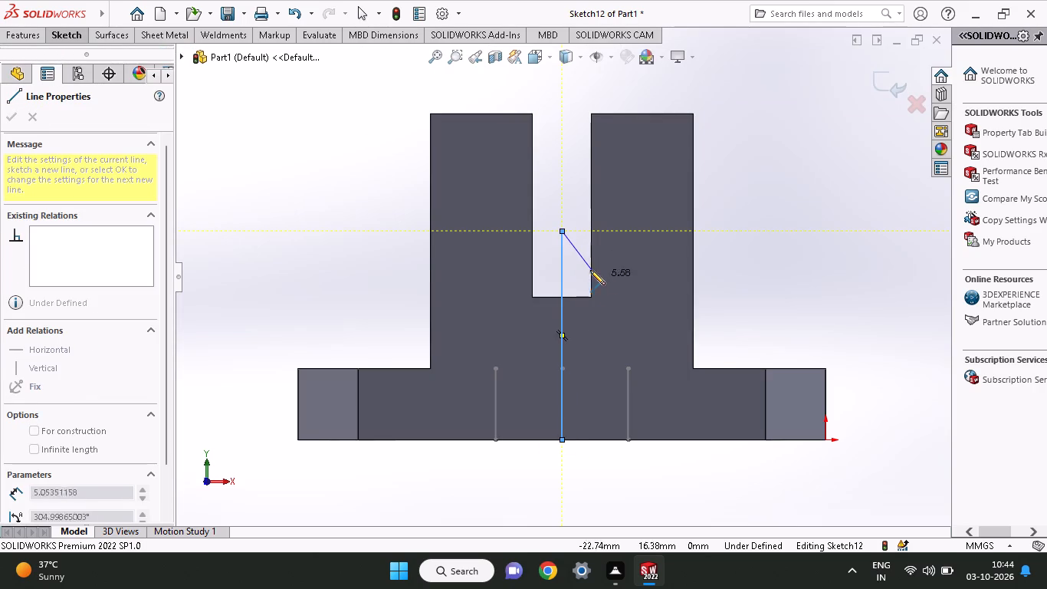
pyautogui.rightClick(610, 266)
pyautogui.click(618, 272)
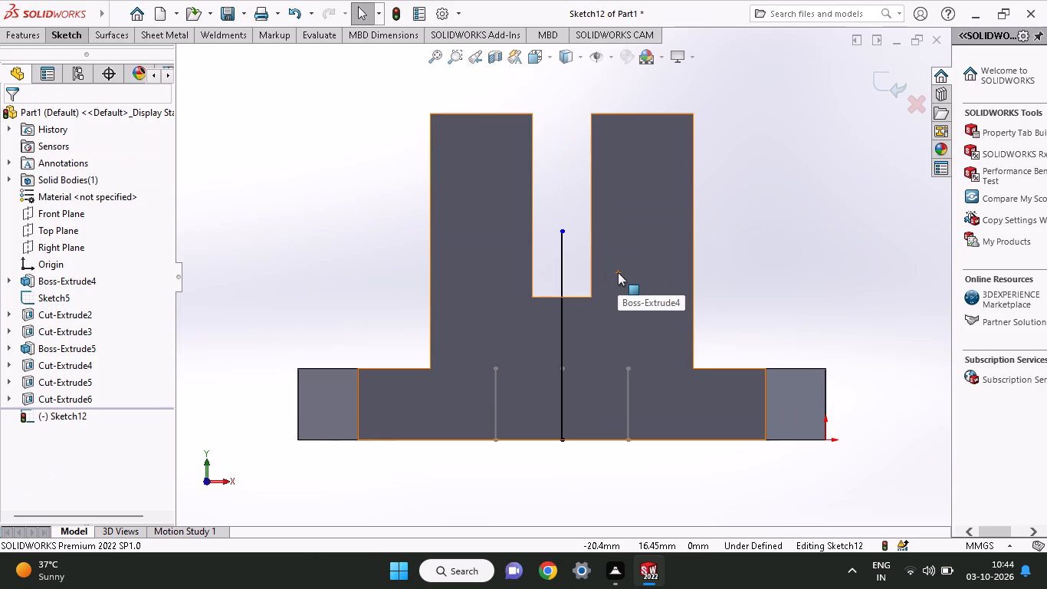
# Sketch a vertical line about 14 mm long from the bottom edge up along the right-hand guide line, level with the slot floor.
pyautogui.click(83, 38)
pyautogui.click(97, 53)
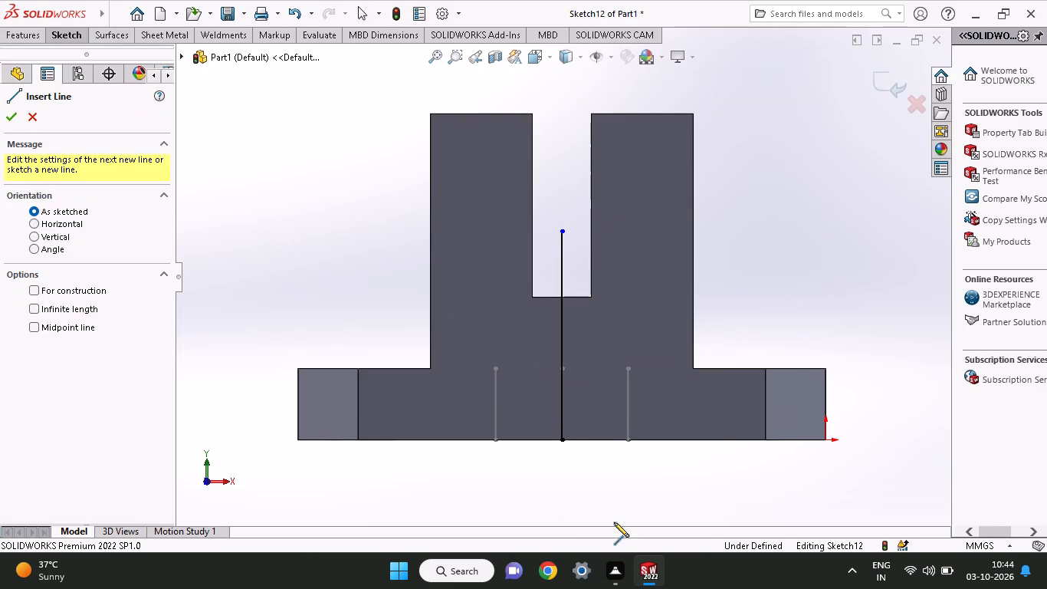
pyautogui.click(629, 442)
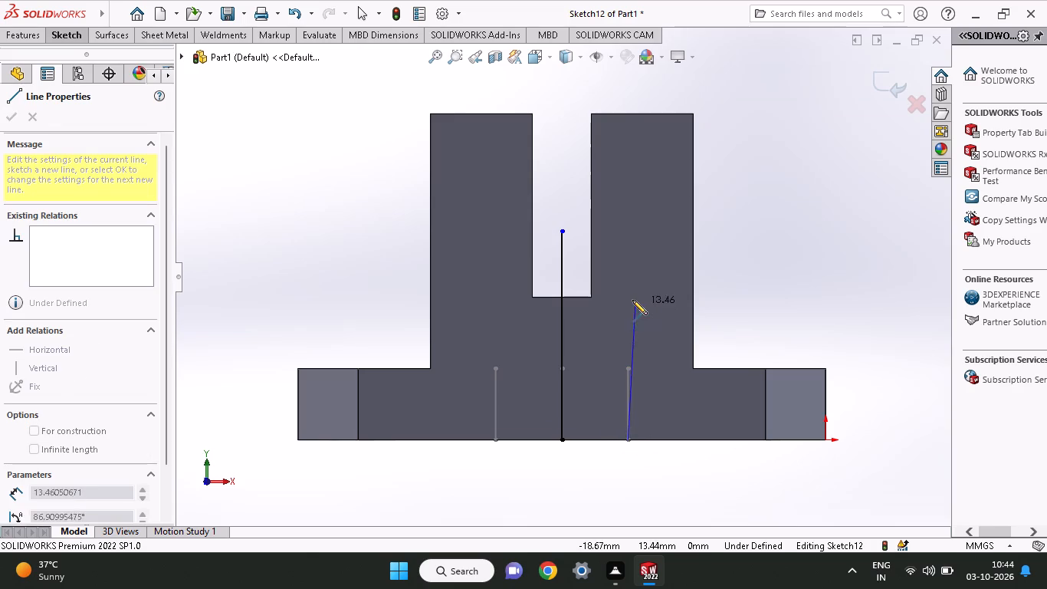
pyautogui.click(629, 298)
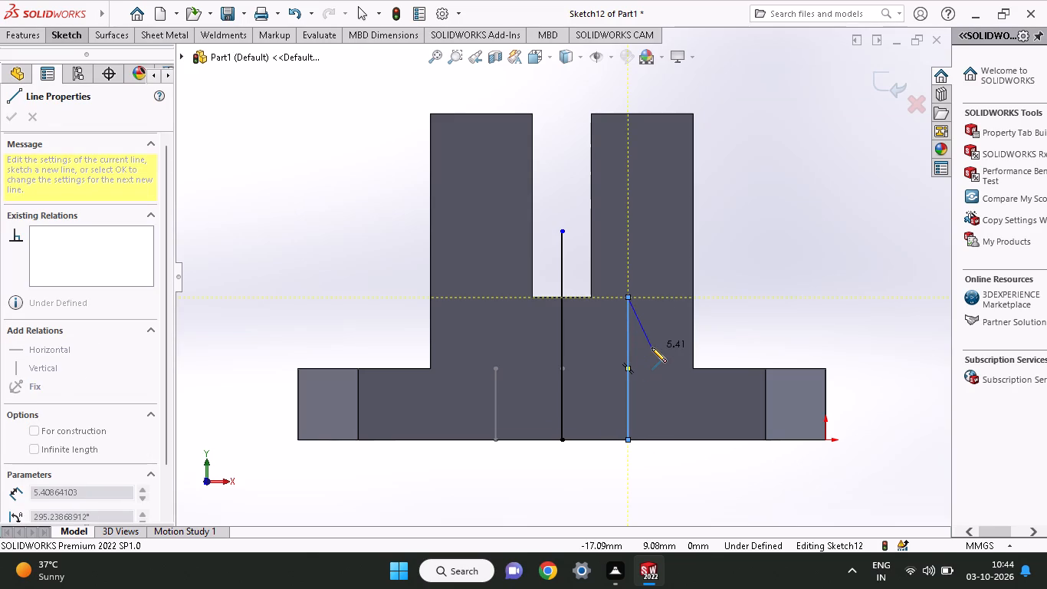
pyautogui.rightClick(652, 347)
pyautogui.click(652, 351)
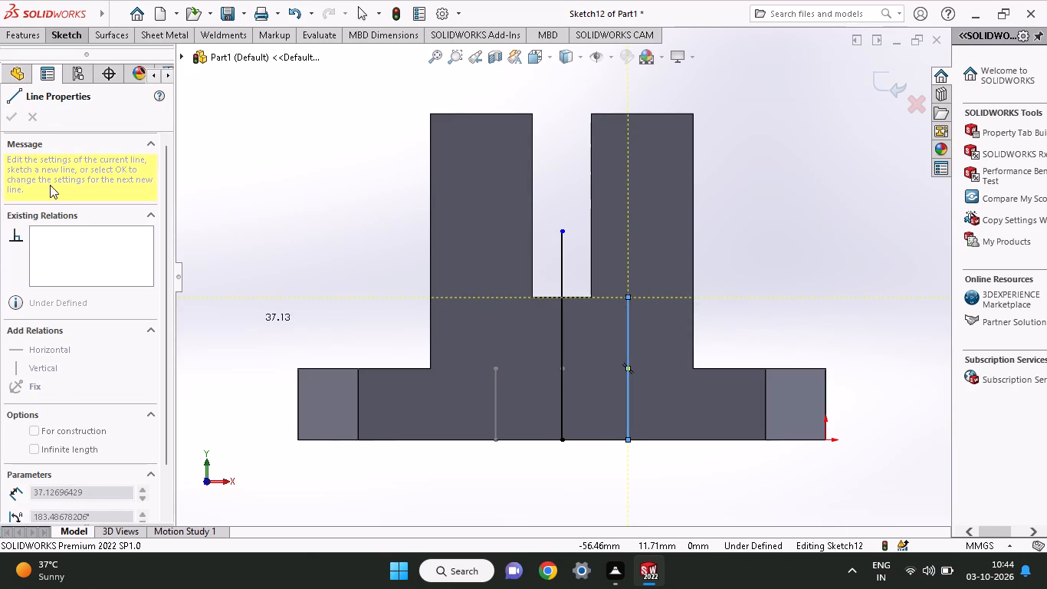
pyautogui.rightClick(353, 278)
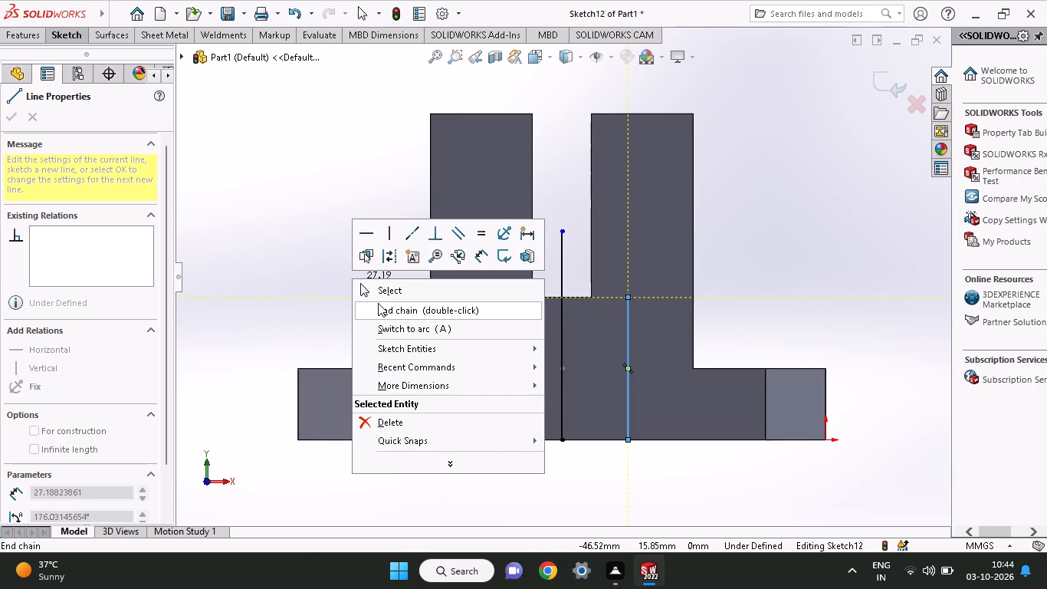
pyautogui.click(378, 295)
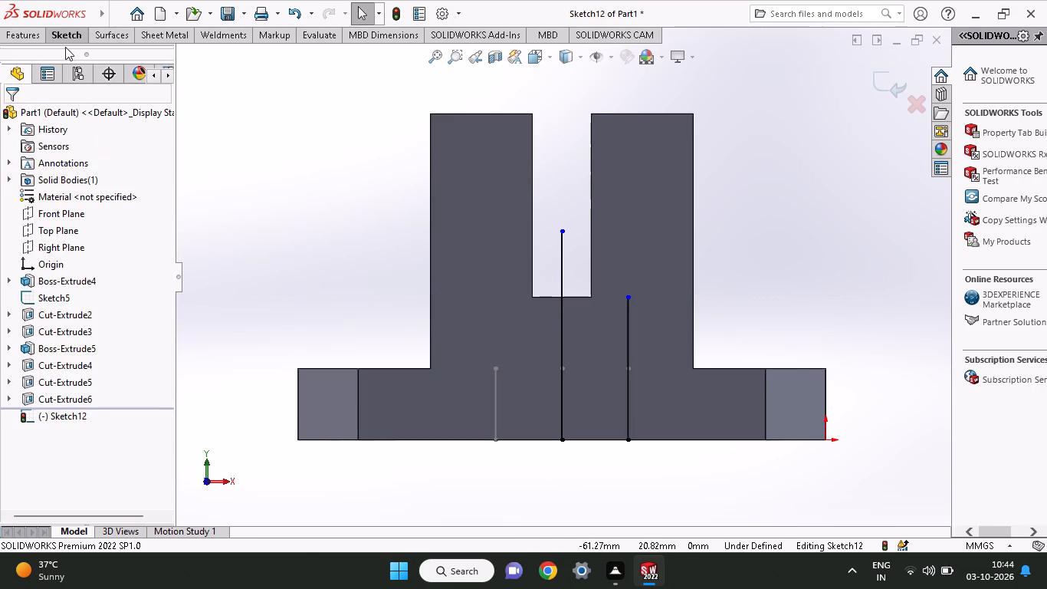
# Sketch a vertical line from the bottom edge up along the left-hand guide line, ending between the base's top and the slot floor.
pyautogui.click(58, 28)
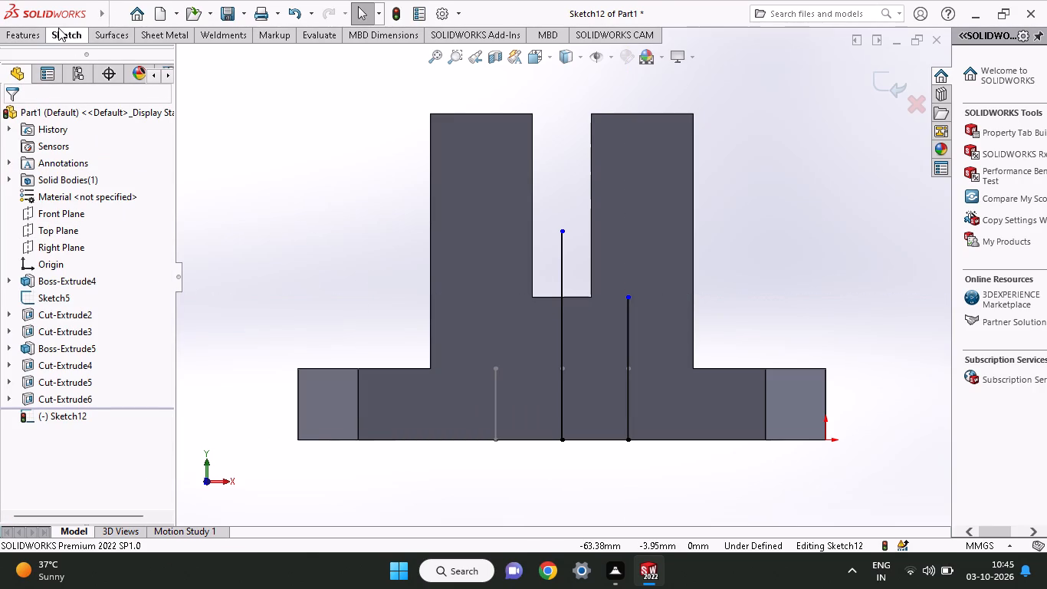
pyautogui.click(94, 55)
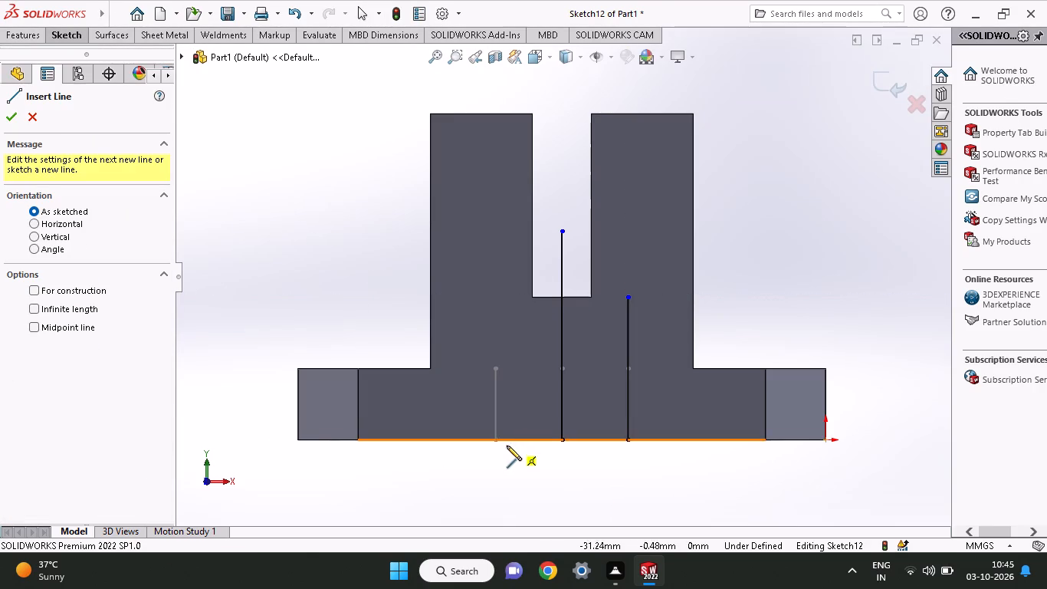
pyautogui.click(497, 440)
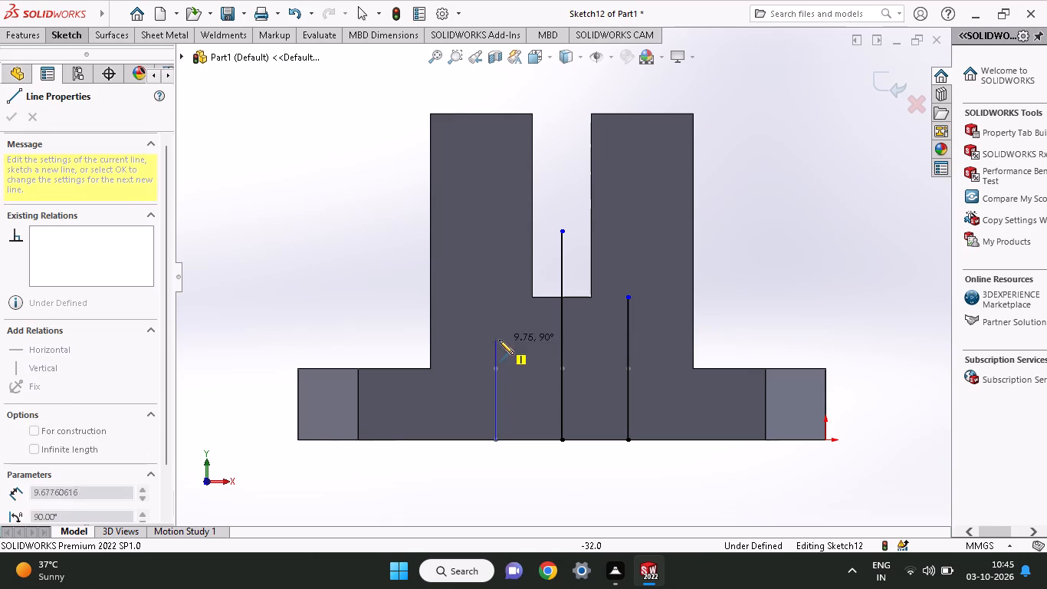
pyautogui.click(499, 321)
pyautogui.rightClick(379, 273)
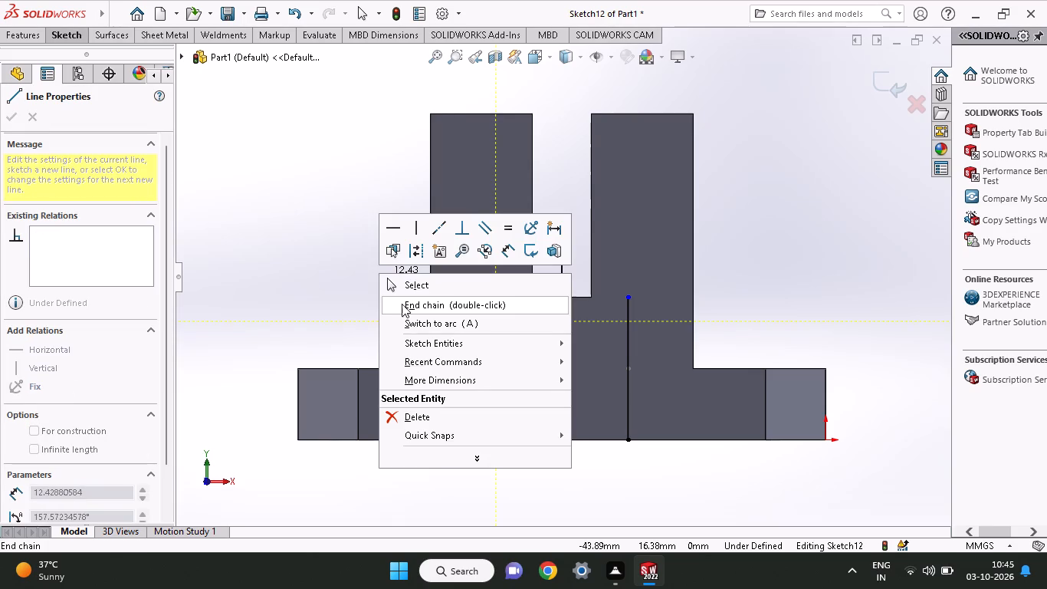
pyautogui.click(398, 290)
# Dimension the right-hand vertical line between its endpoints and set its length to 6 mm.
pyautogui.click(53, 31)
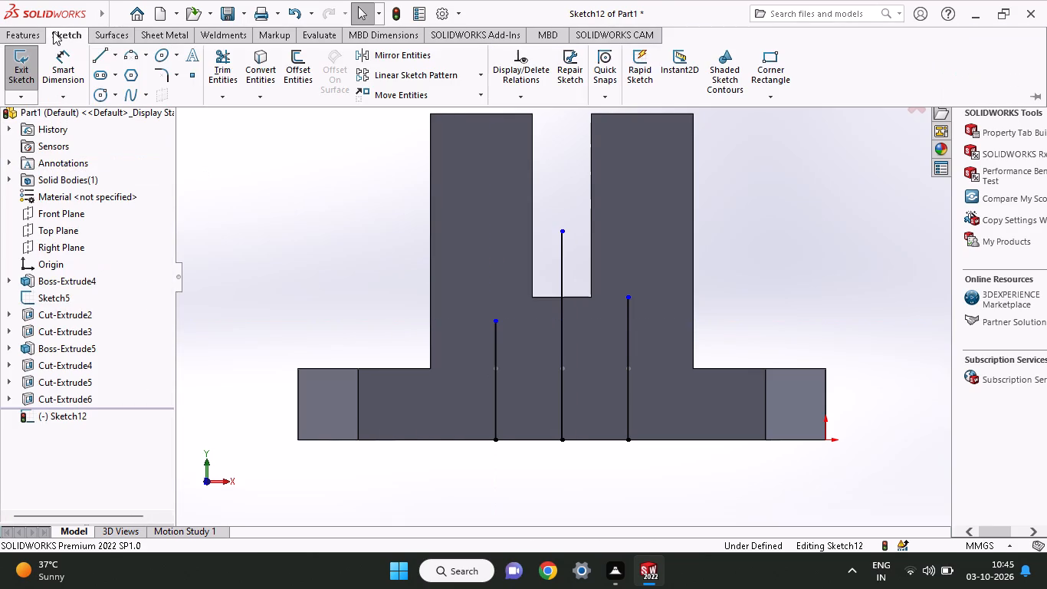
pyautogui.click(54, 74)
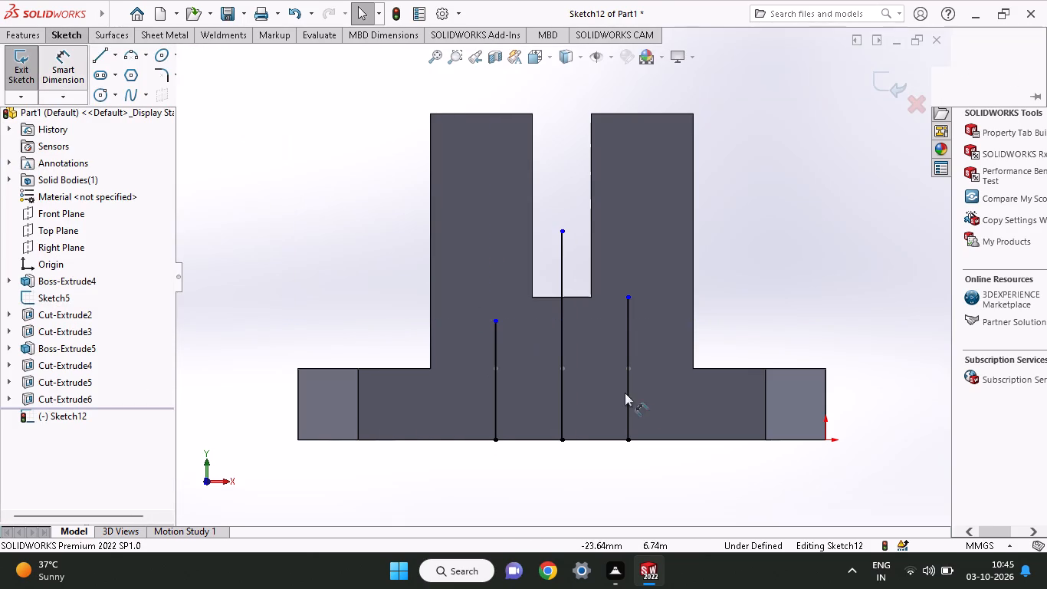
pyautogui.click(625, 441)
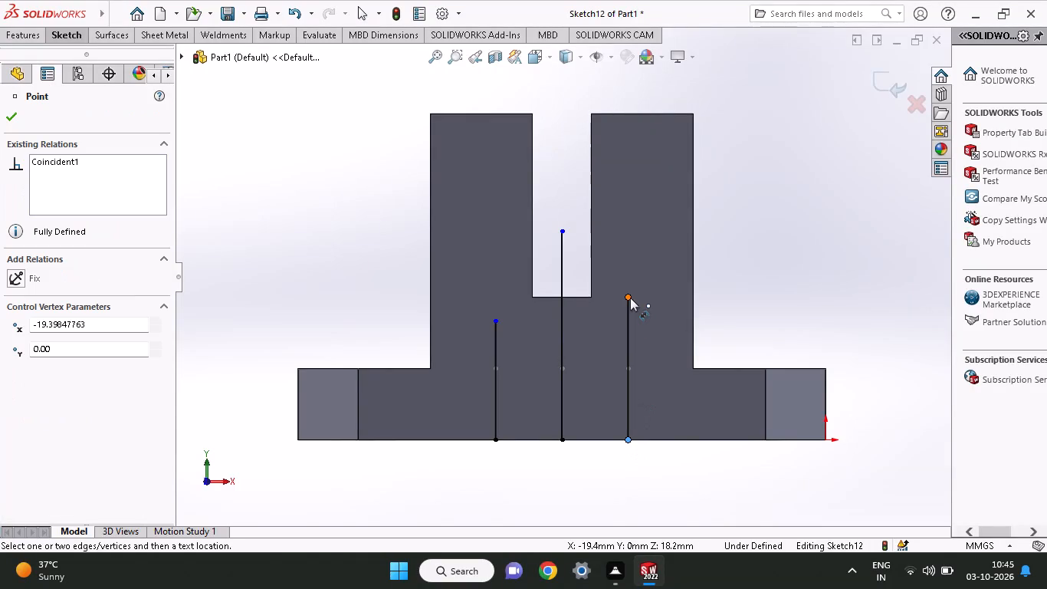
pyautogui.click(630, 298)
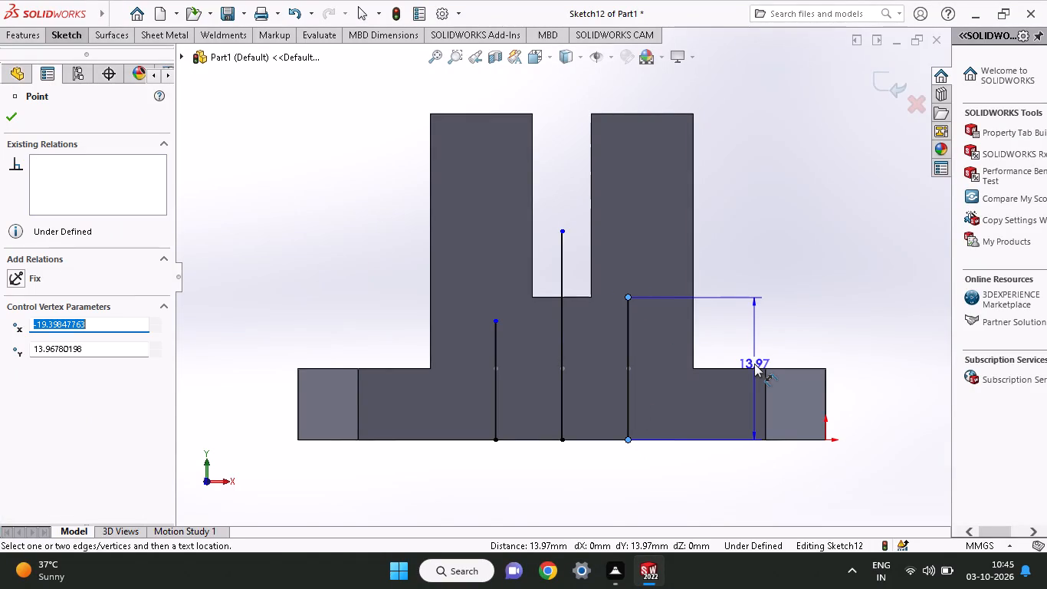
pyautogui.click(754, 364)
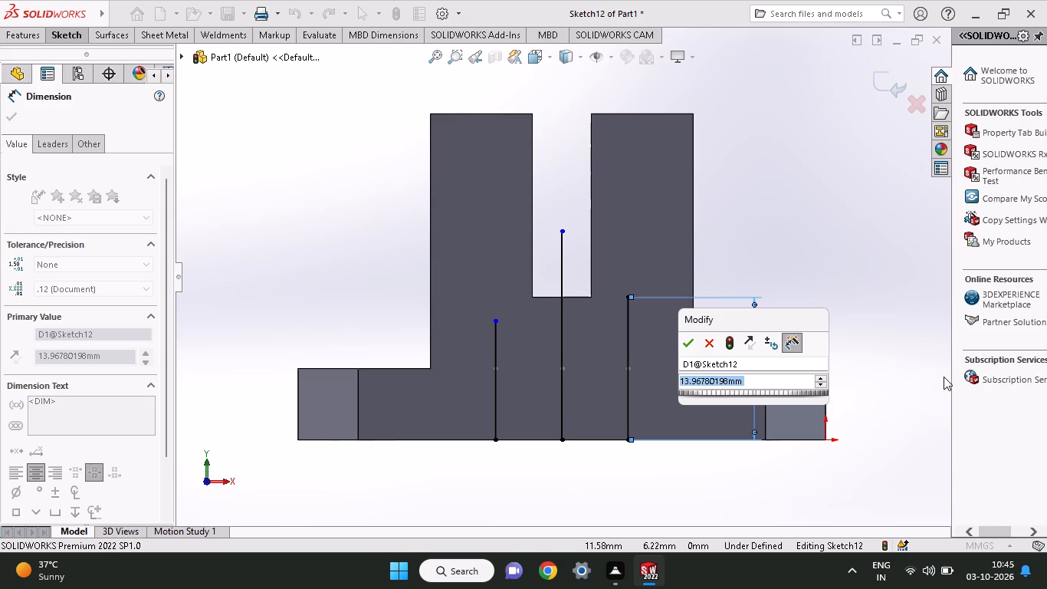
pyautogui.press('6')
pyautogui.press('Return')
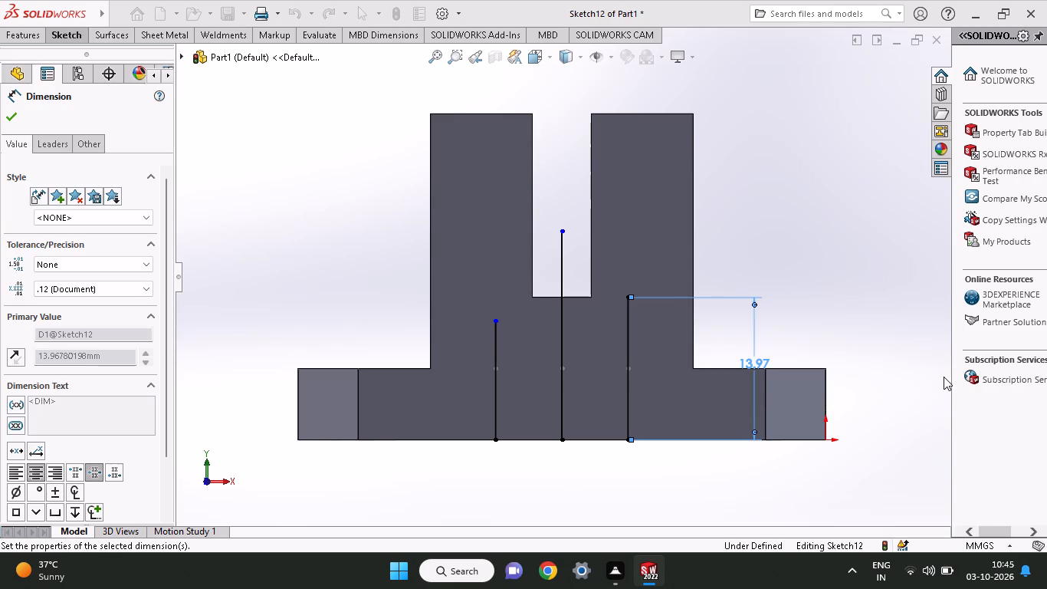
# Set the right-hand vertical line's length to 9 mm.
pyautogui.doubleClick(747, 403)
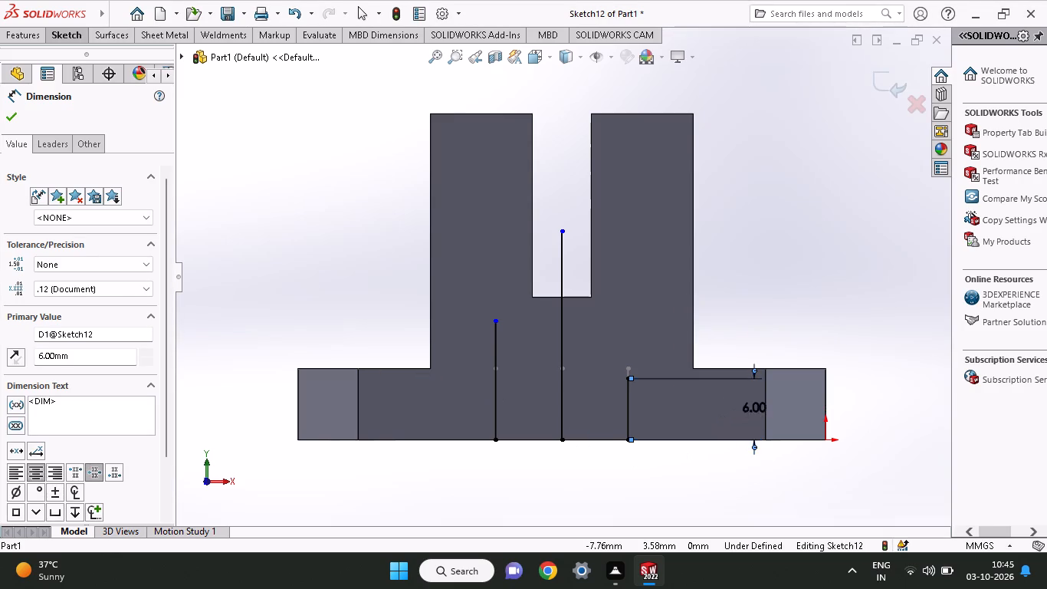
pyautogui.press('9')
pyautogui.press('Return')
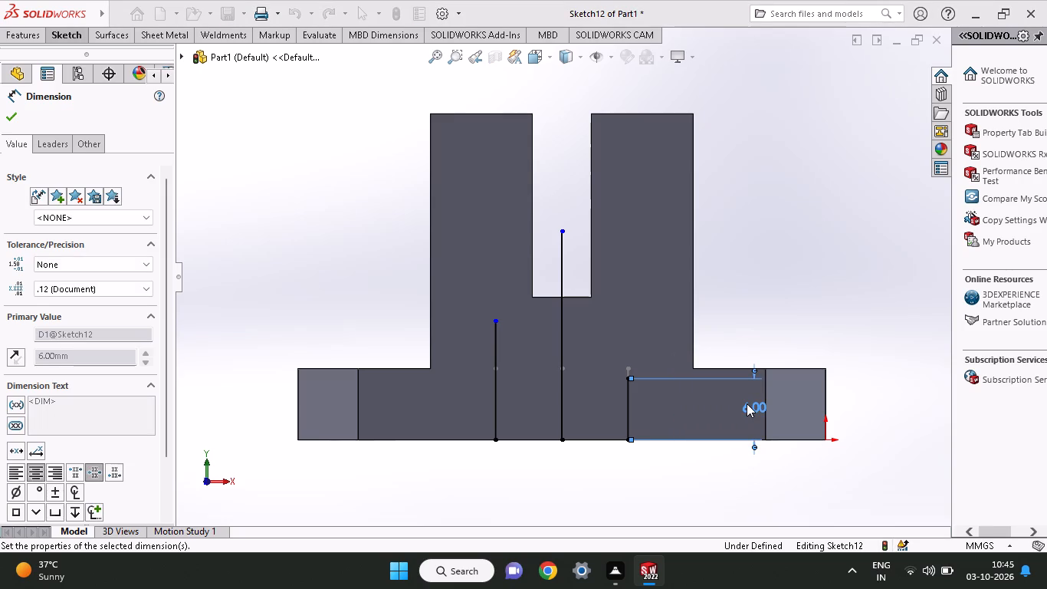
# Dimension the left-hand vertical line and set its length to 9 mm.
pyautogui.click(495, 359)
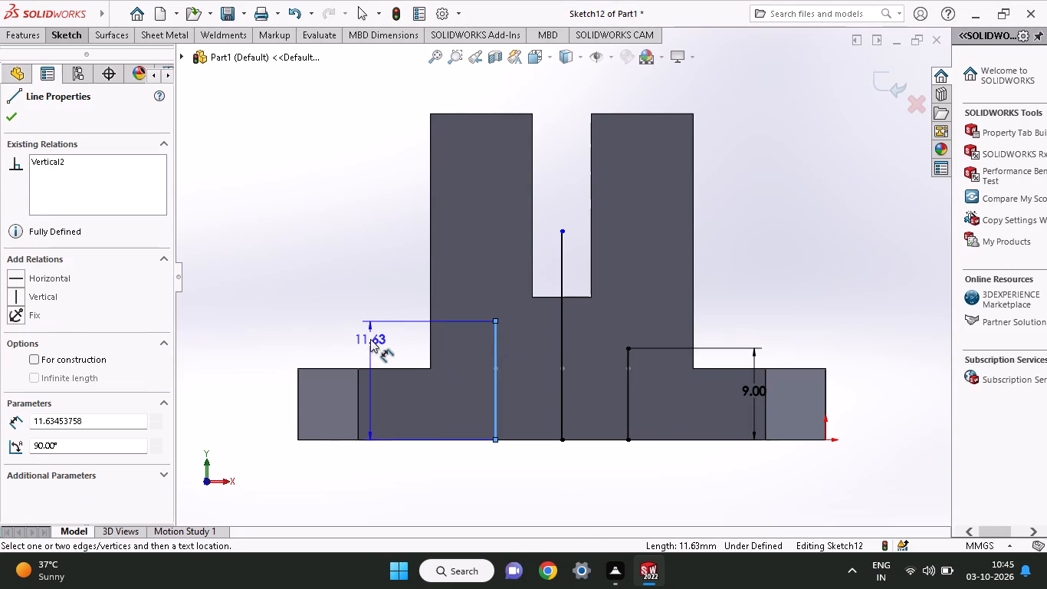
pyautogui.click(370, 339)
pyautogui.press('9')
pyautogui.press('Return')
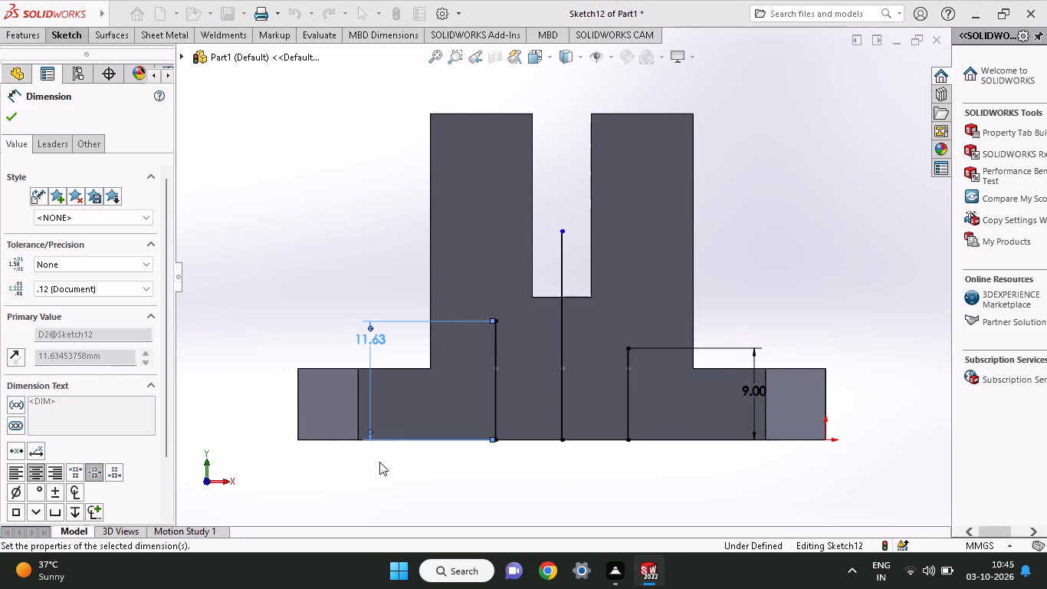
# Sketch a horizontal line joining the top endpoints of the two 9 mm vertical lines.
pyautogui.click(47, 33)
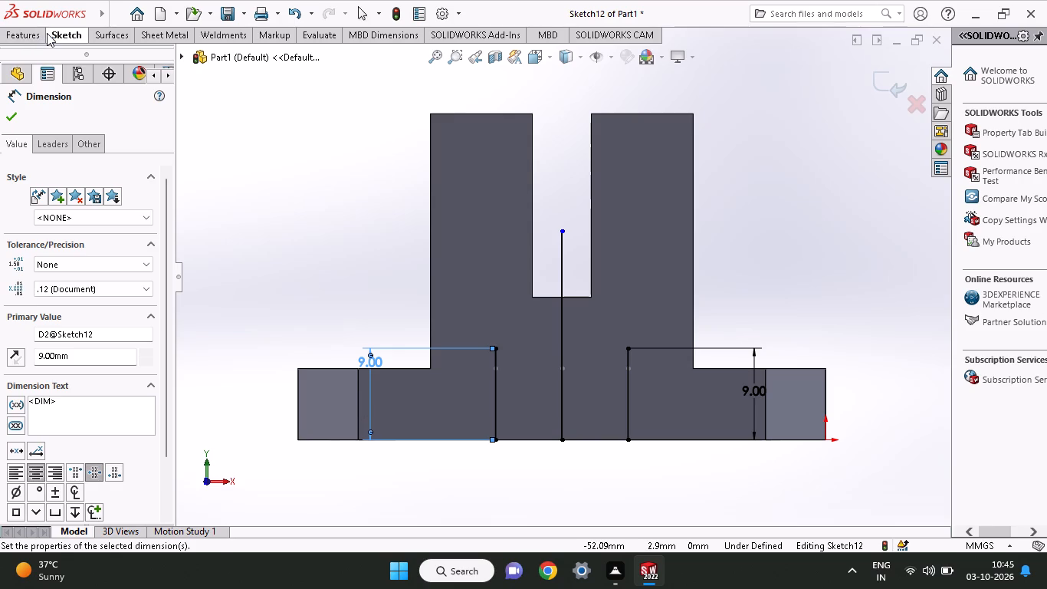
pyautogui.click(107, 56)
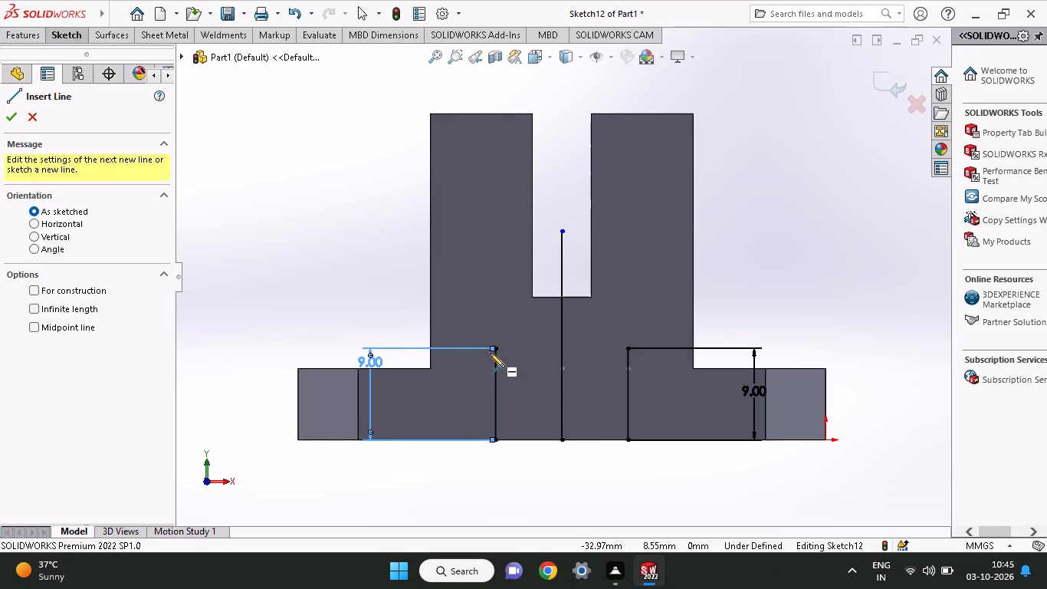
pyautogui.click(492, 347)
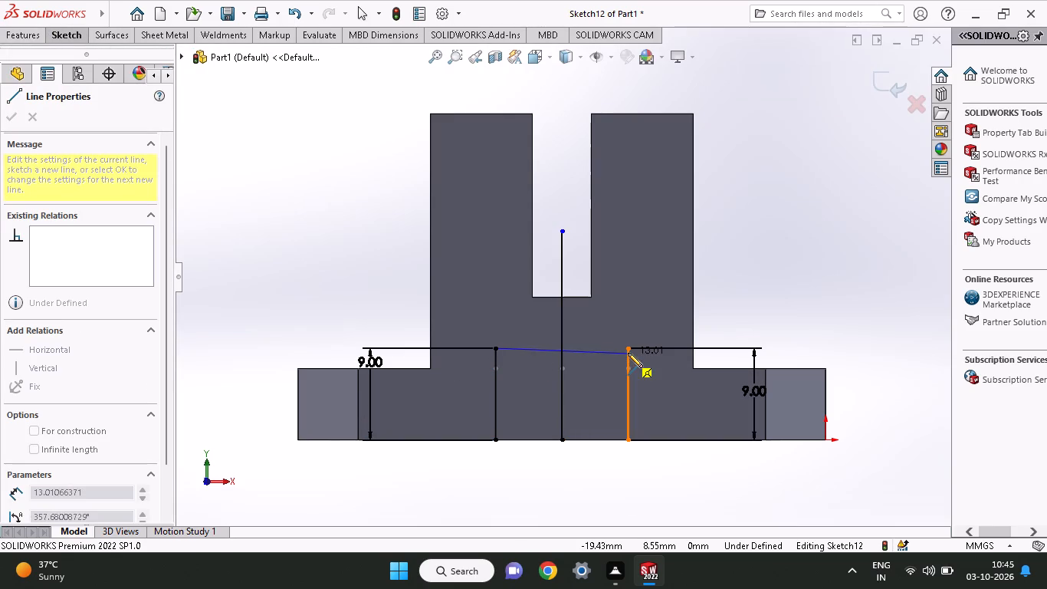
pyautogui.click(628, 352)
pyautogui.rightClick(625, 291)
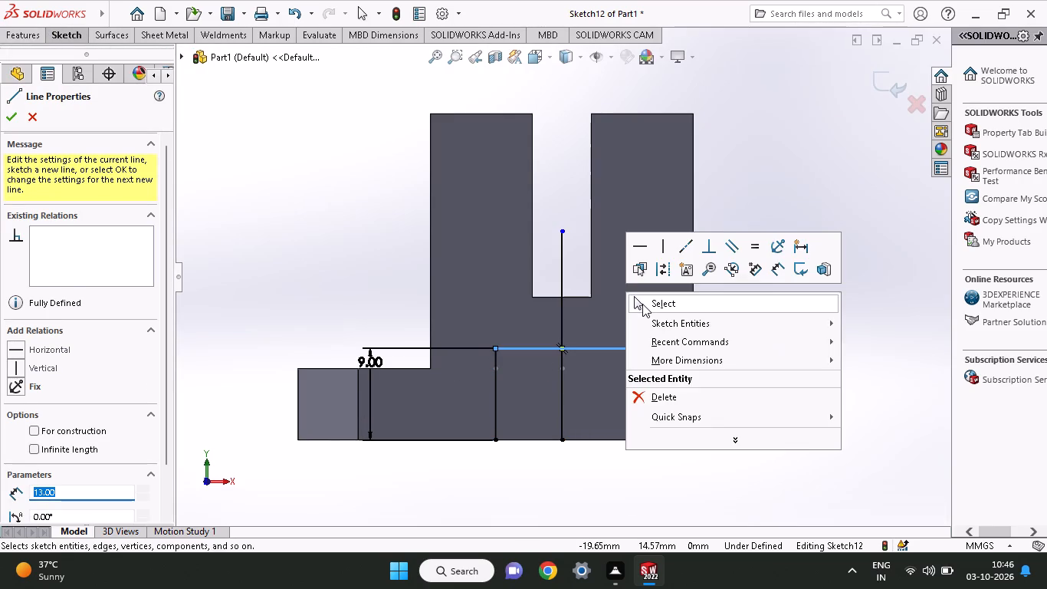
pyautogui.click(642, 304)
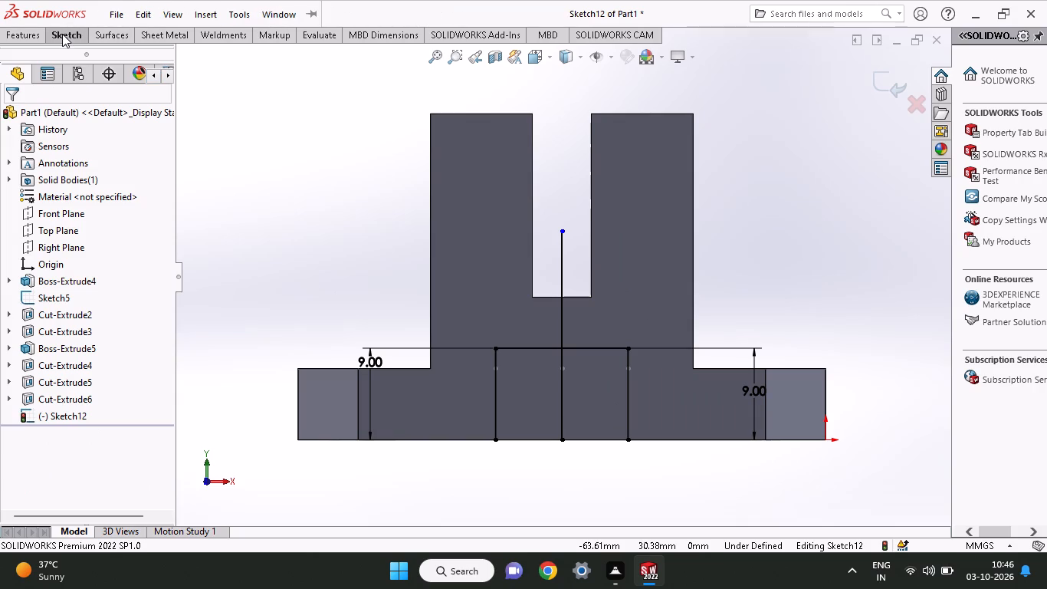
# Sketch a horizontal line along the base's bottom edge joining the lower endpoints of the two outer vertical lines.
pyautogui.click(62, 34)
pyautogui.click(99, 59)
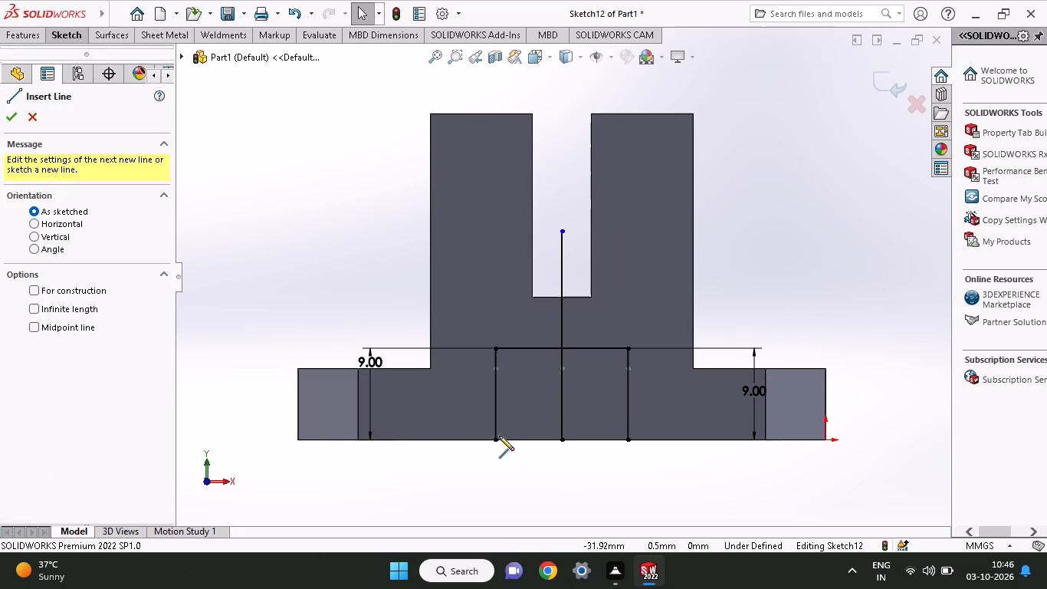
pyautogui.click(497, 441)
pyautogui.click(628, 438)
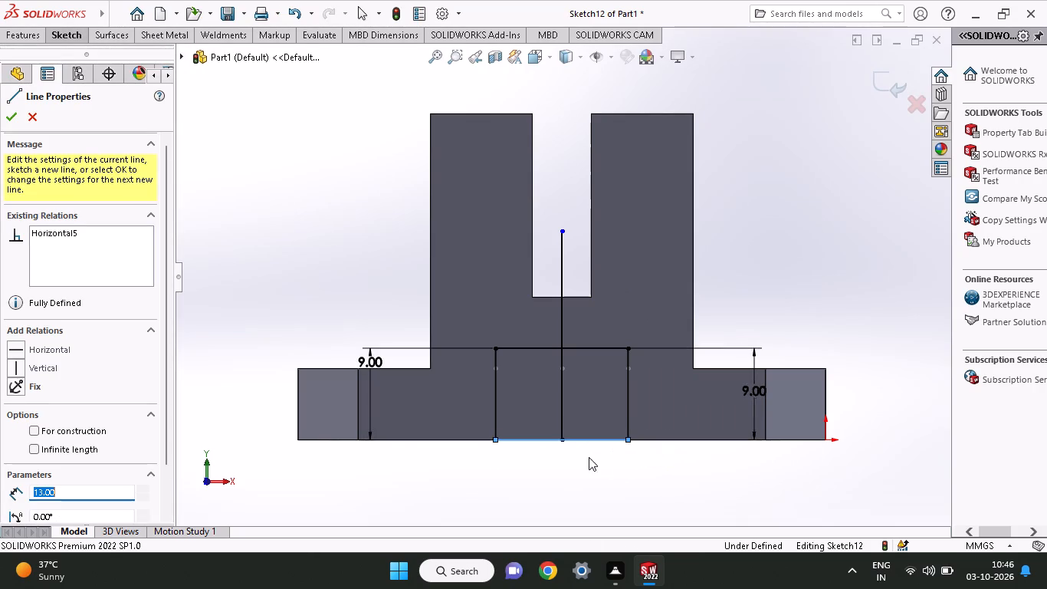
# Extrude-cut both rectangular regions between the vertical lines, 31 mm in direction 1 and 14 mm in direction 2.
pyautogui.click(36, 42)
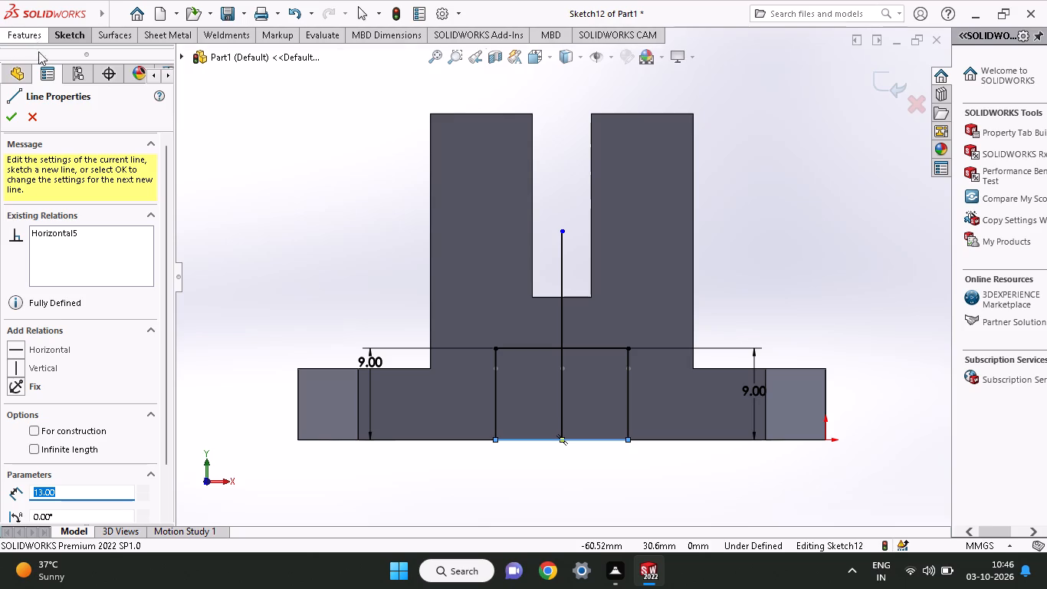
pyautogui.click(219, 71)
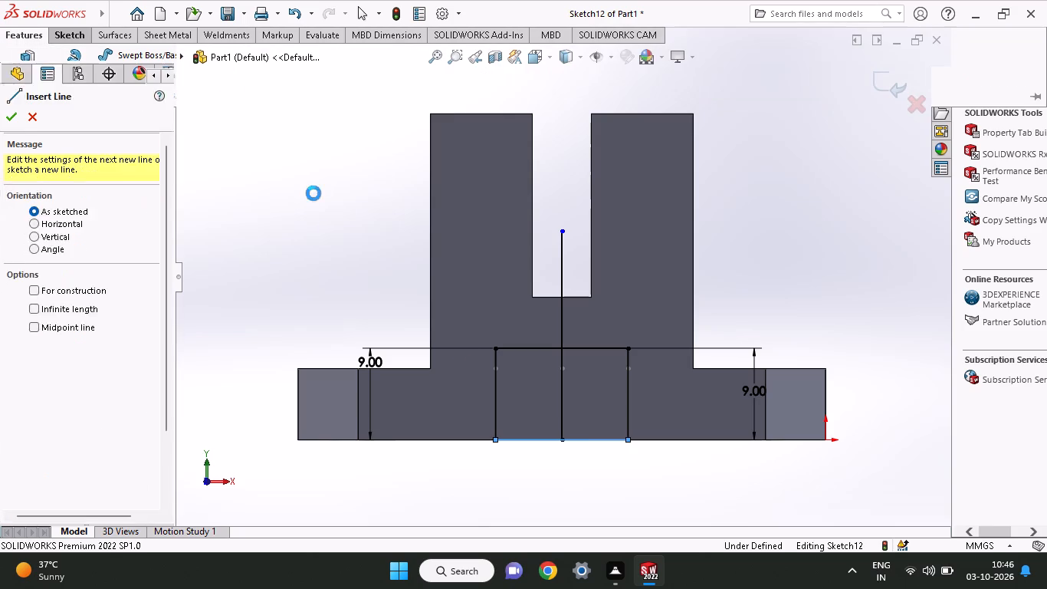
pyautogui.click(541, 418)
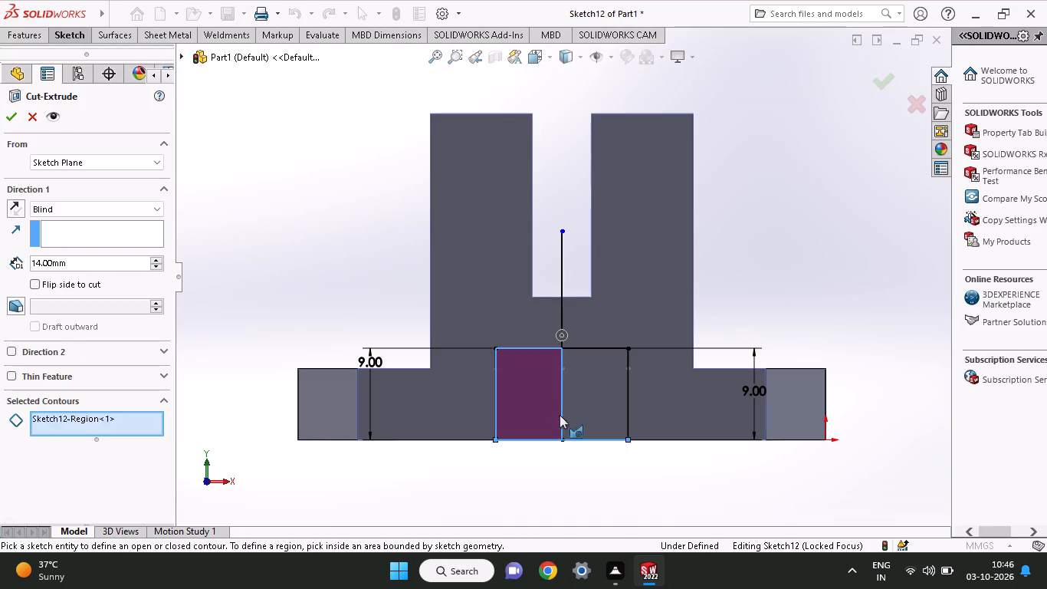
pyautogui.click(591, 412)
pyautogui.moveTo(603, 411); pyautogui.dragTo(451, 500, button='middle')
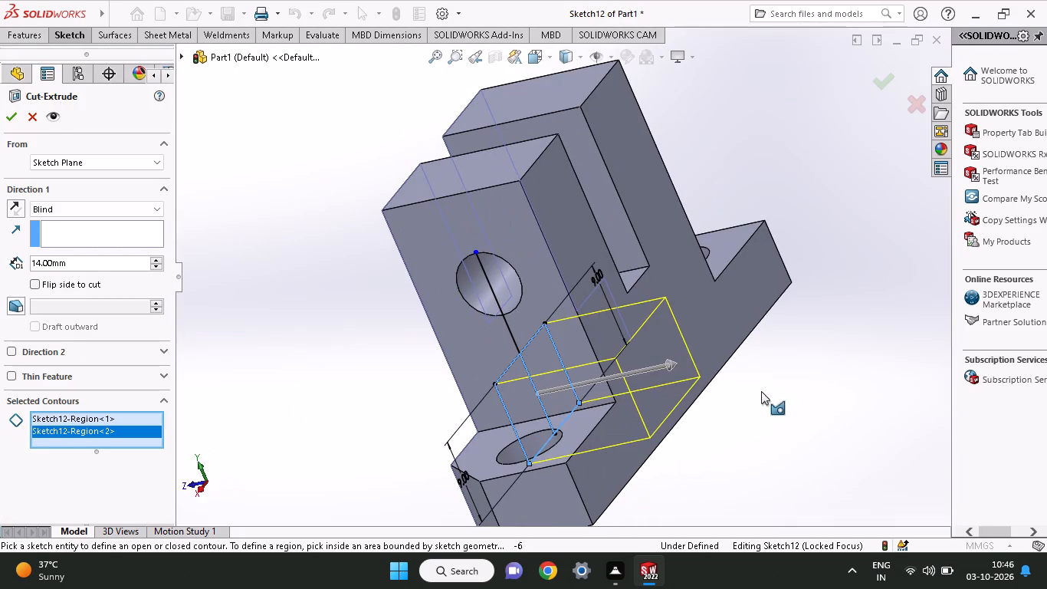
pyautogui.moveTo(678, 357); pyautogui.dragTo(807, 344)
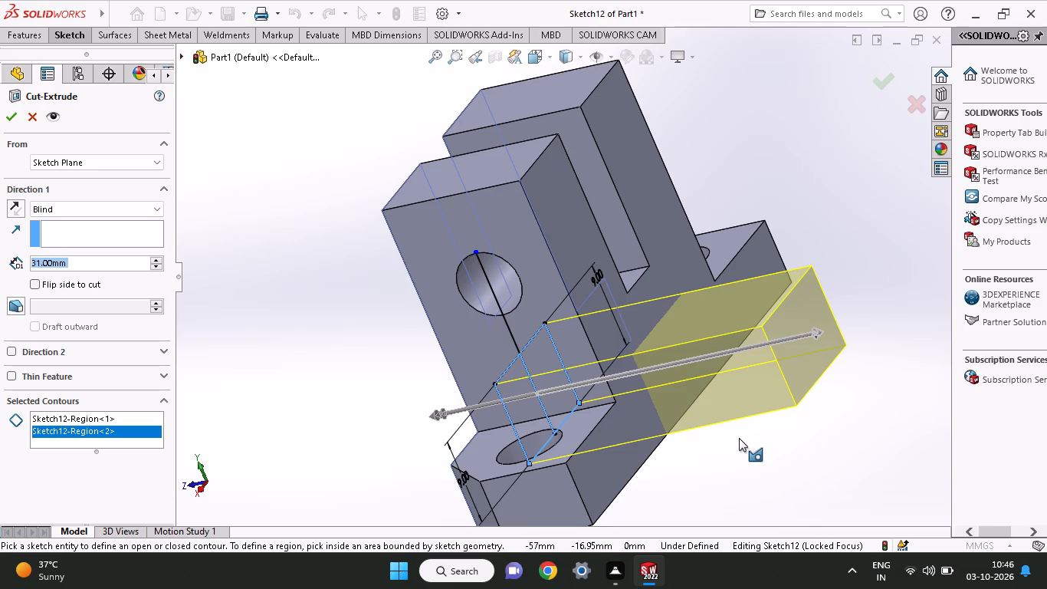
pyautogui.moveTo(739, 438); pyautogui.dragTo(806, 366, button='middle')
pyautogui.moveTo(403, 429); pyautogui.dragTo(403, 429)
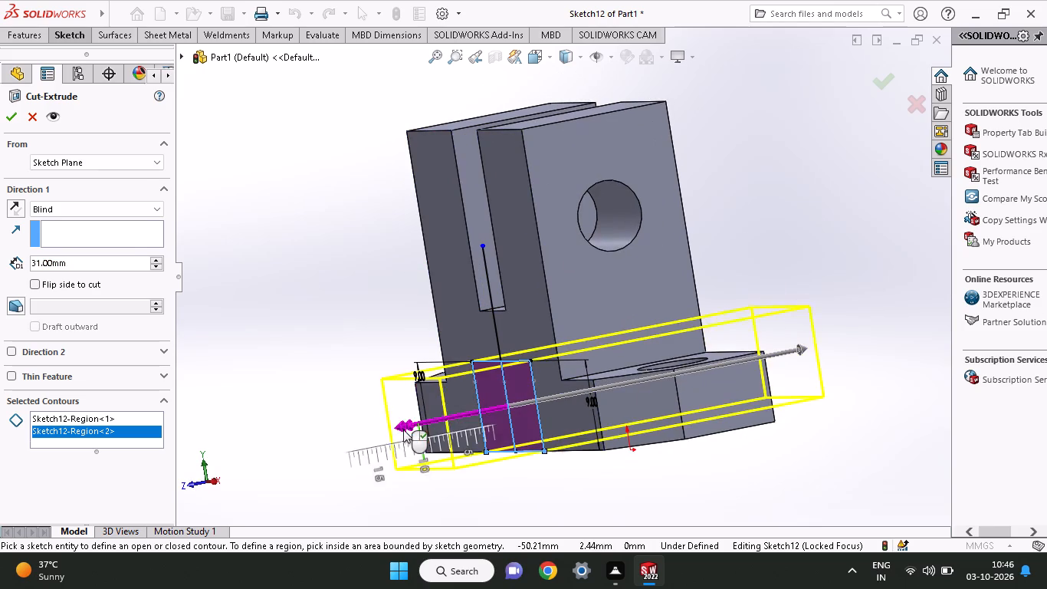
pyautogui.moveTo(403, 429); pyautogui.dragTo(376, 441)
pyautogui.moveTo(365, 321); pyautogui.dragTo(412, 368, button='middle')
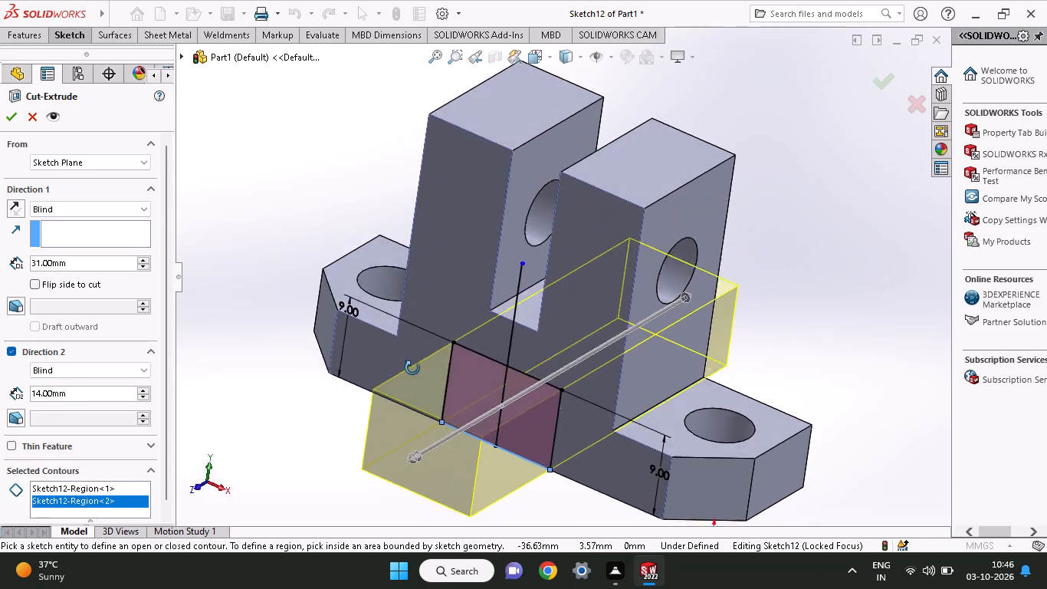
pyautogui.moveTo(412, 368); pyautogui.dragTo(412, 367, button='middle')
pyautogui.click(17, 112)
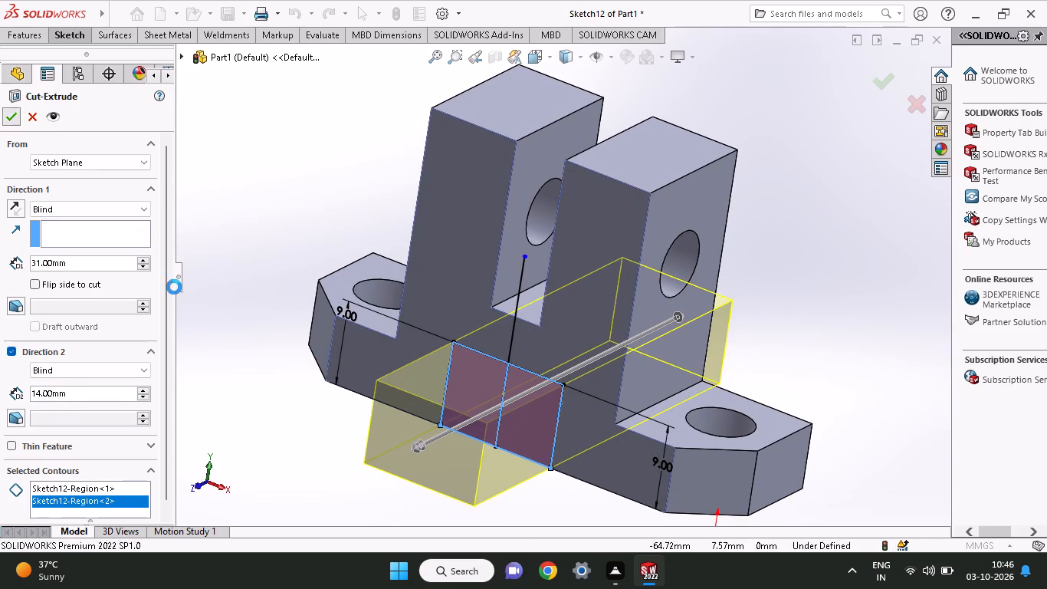
# Delete Sketch5, the leftover guide-line sketch whose vertical lines show in the base's bottom notch.
pyautogui.moveTo(248, 368); pyautogui.dragTo(321, 322, button='middle')
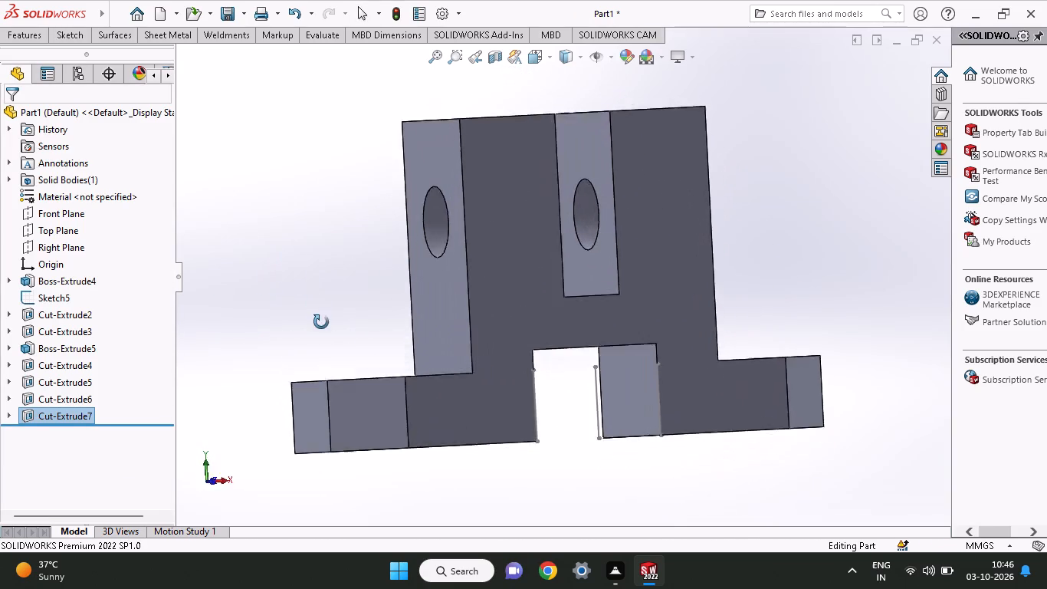
pyautogui.moveTo(321, 322); pyautogui.dragTo(290, 324, button='middle')
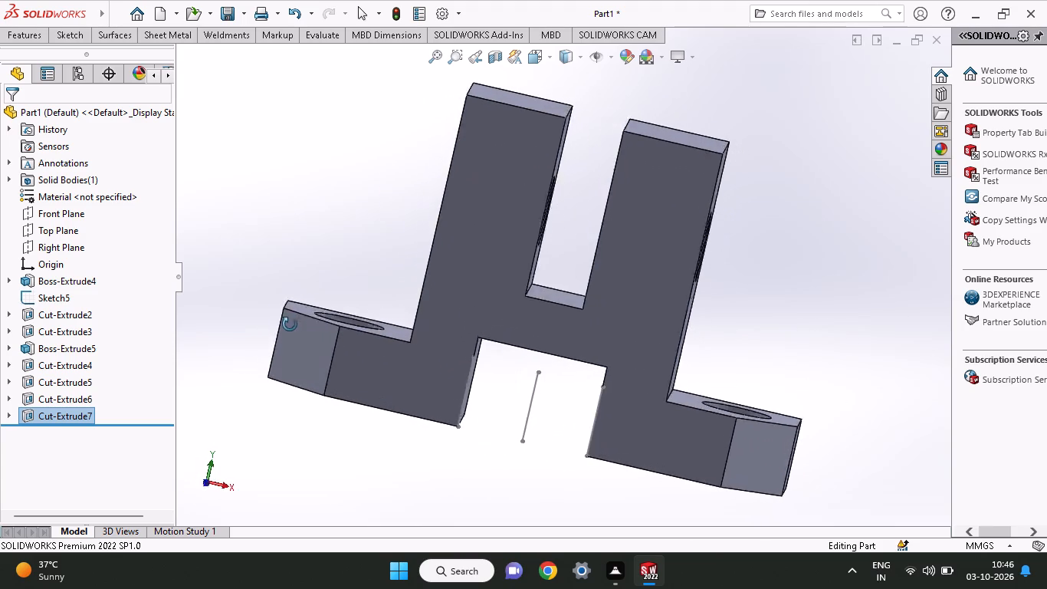
pyautogui.moveTo(290, 324); pyautogui.dragTo(276, 329, button='middle')
pyautogui.click(512, 413)
pyautogui.rightClick(512, 413)
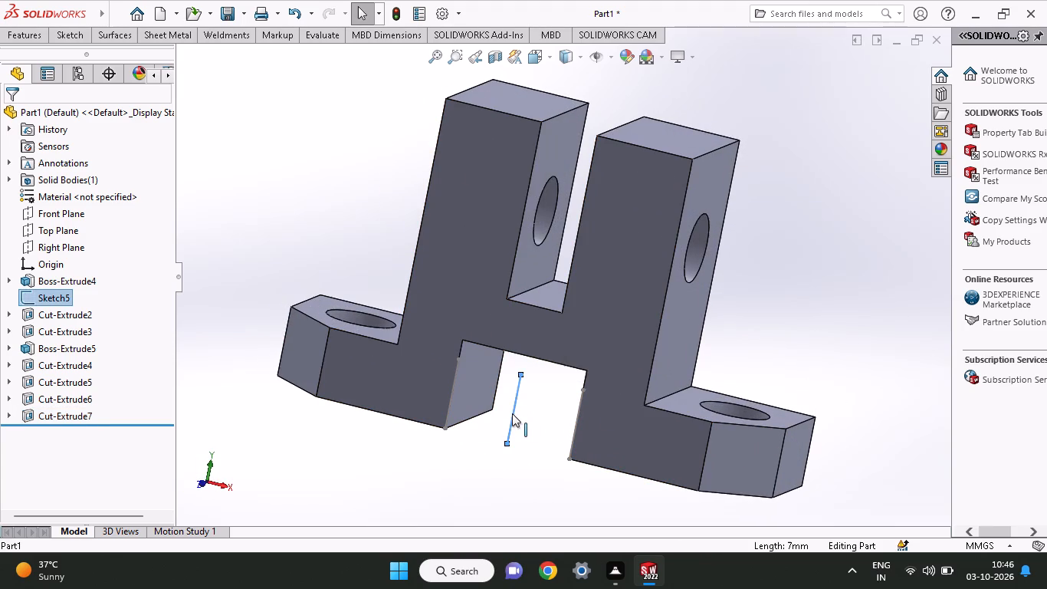
pyautogui.click(520, 520)
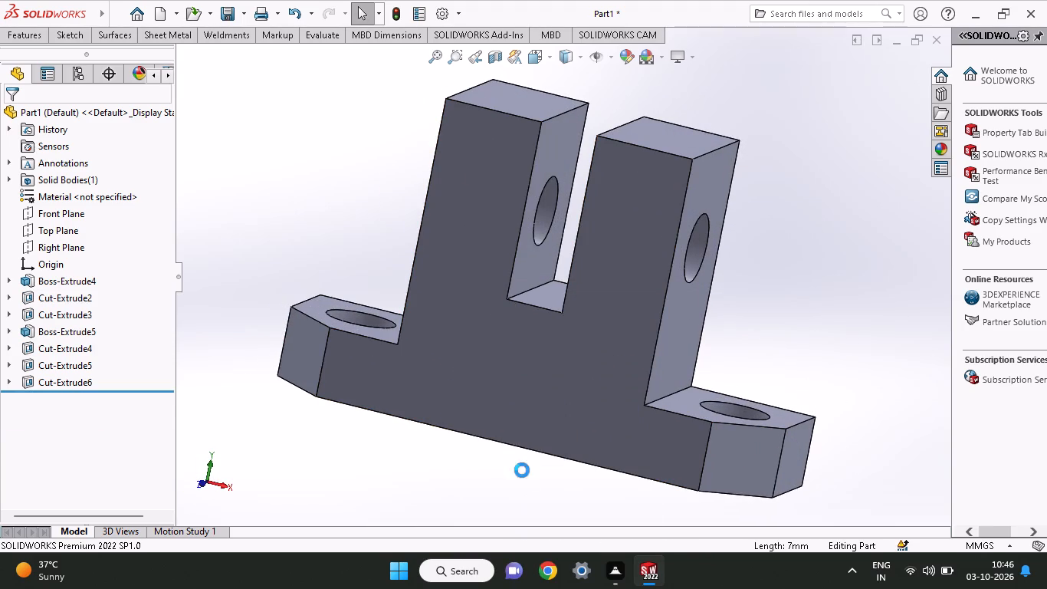
# Start a sketch on the bracket's front face and draw a vertical line about 10 mm up from the bottom edge below the left upright.
pyautogui.moveTo(522, 470); pyautogui.dragTo(523, 466, button='middle')
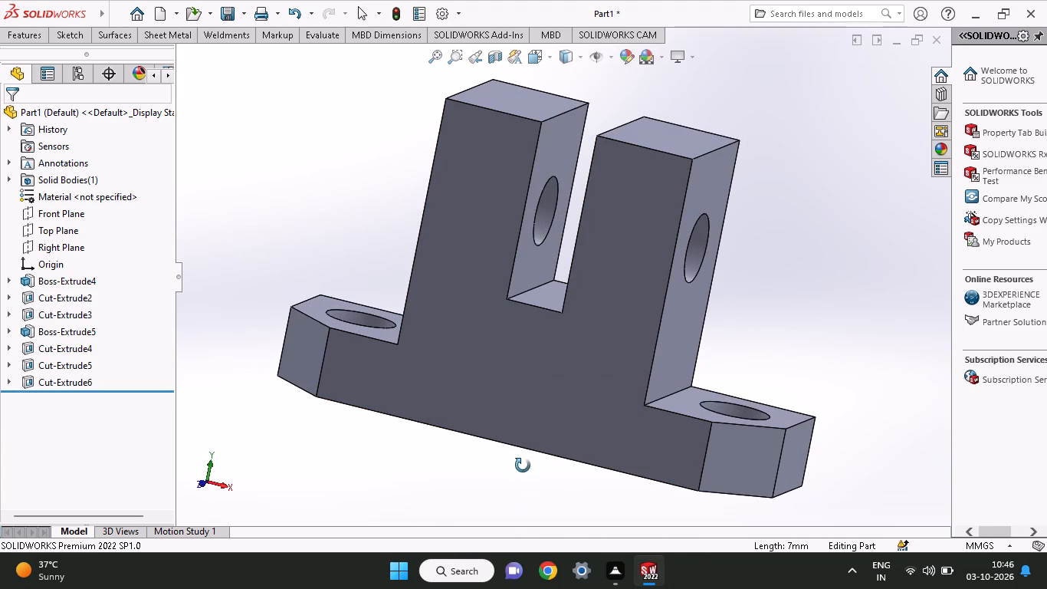
pyautogui.moveTo(523, 466); pyautogui.dragTo(543, 451, button='middle')
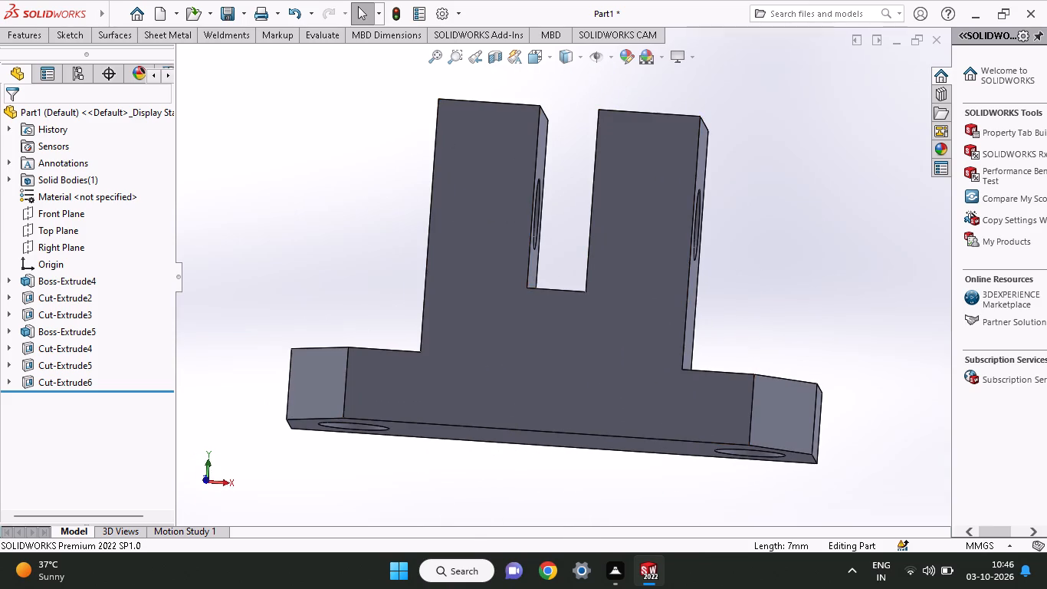
pyautogui.click(75, 43)
pyautogui.click(95, 59)
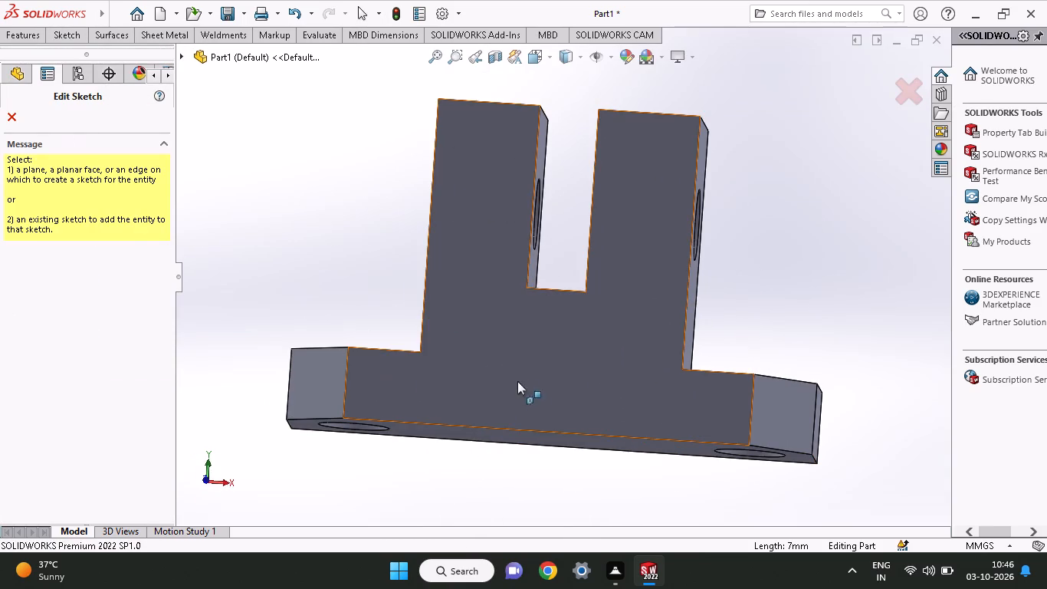
pyautogui.click(536, 429)
pyautogui.click(544, 400)
pyautogui.click(605, 347)
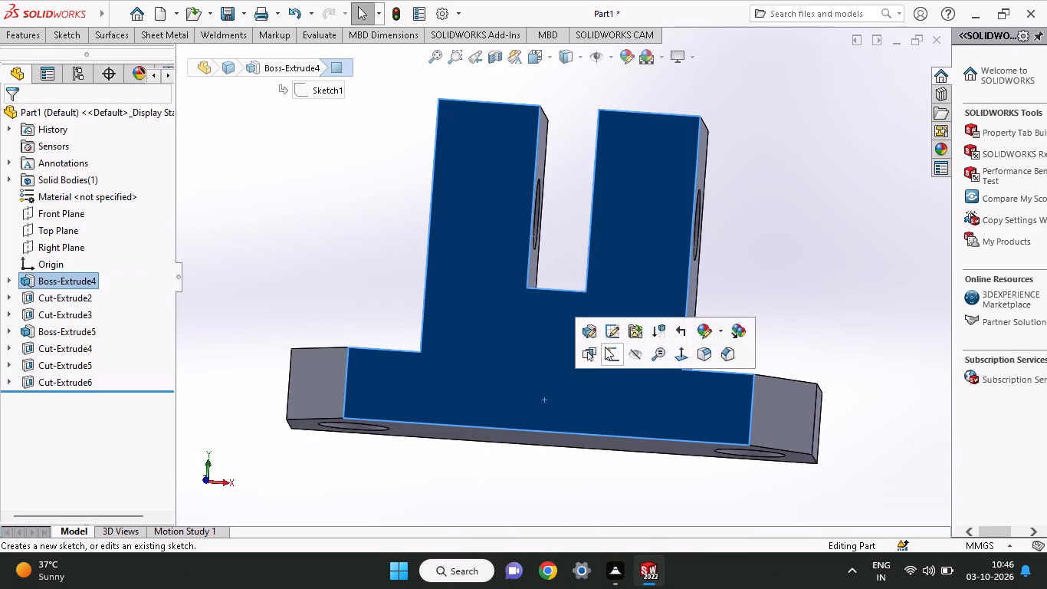
pyautogui.click(61, 35)
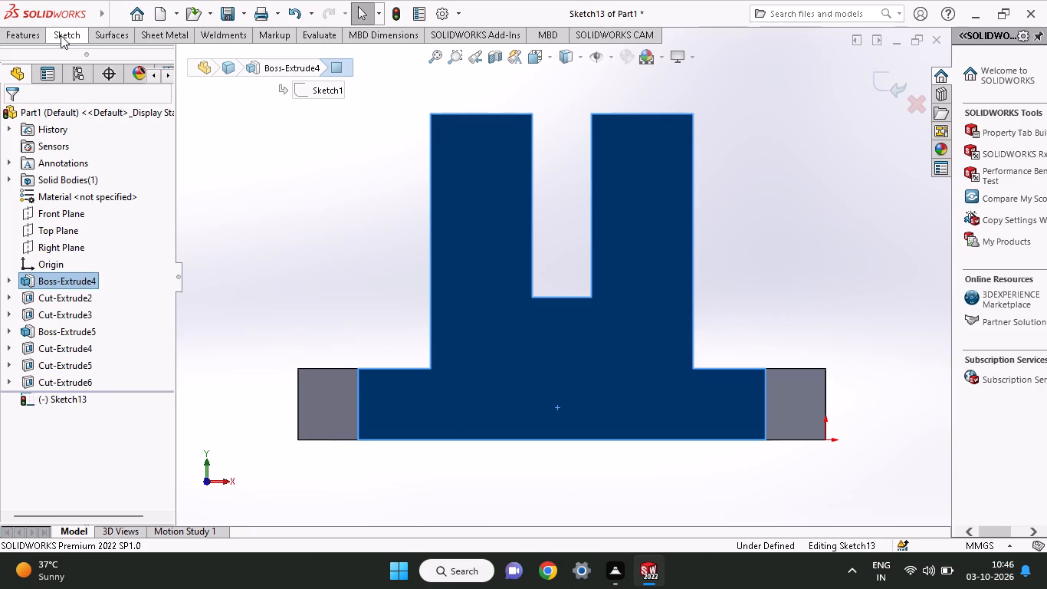
pyautogui.click(98, 61)
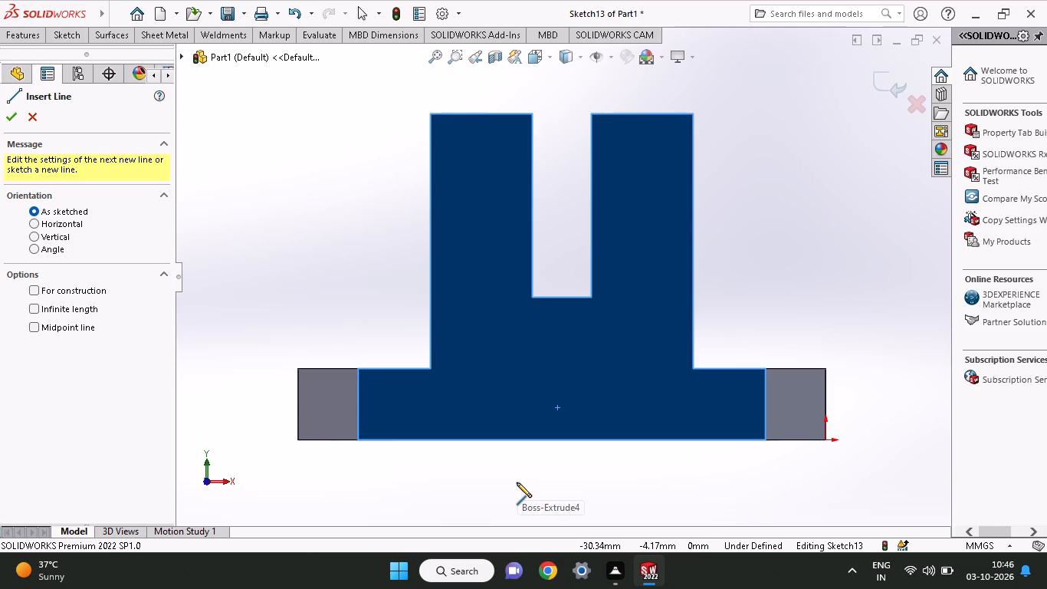
pyautogui.click(483, 439)
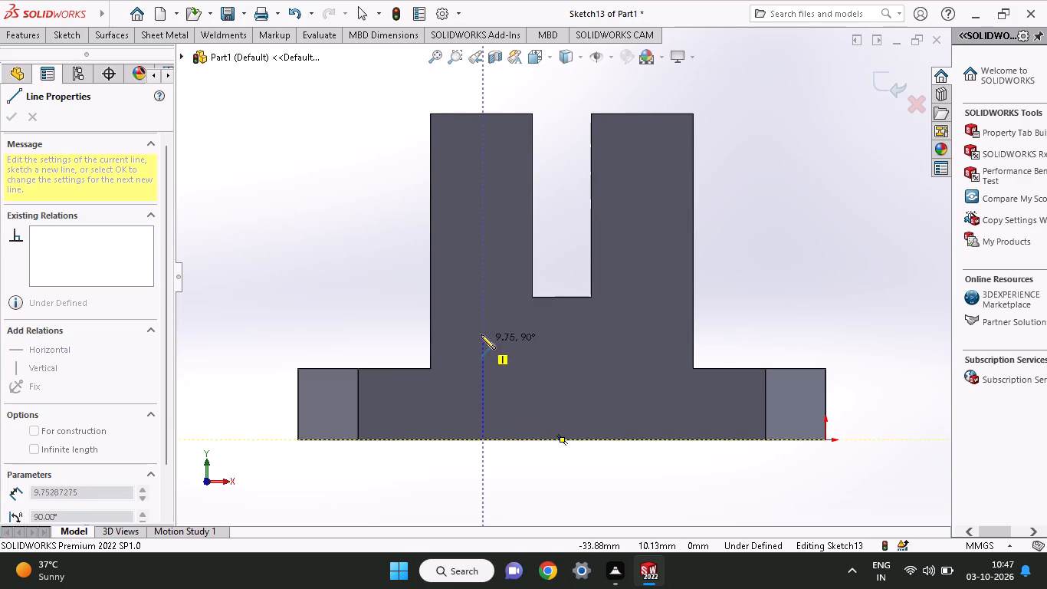
pyautogui.click(481, 334)
pyautogui.rightClick(523, 345)
pyautogui.click(543, 356)
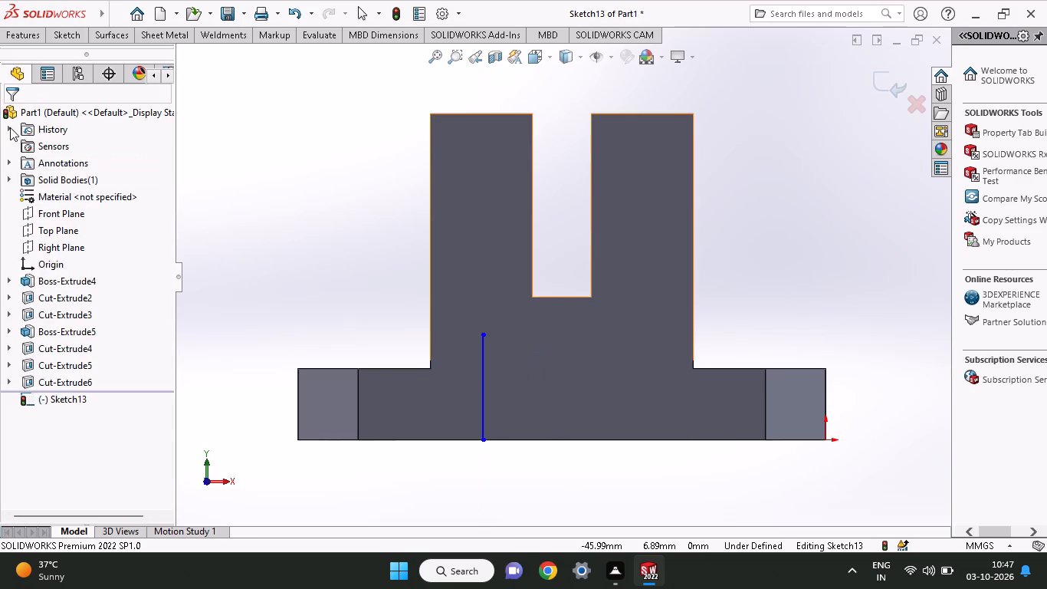
# Sketch a second vertical line about 10 mm up from the bottom edge below the right upright, level with the first line's top.
pyautogui.click(64, 41)
pyautogui.click(101, 61)
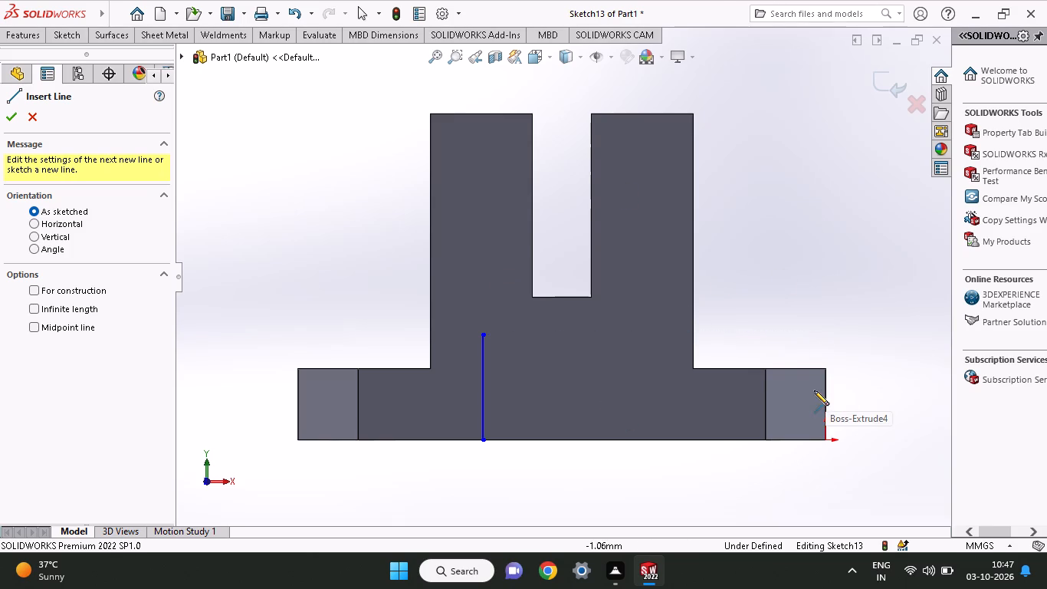
pyautogui.click(635, 442)
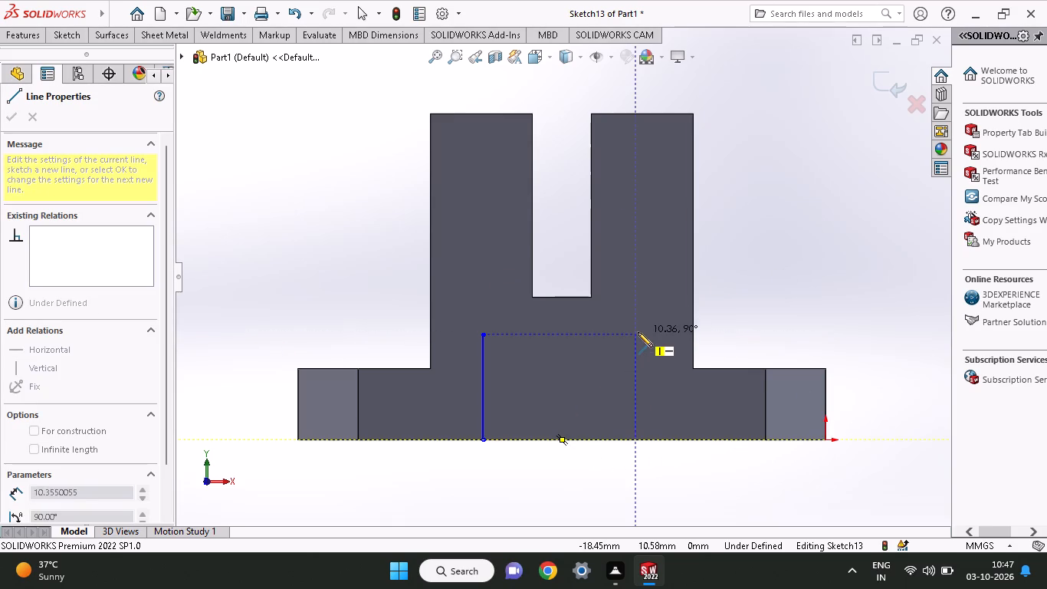
pyautogui.click(638, 332)
pyautogui.rightClick(648, 284)
pyautogui.click(664, 300)
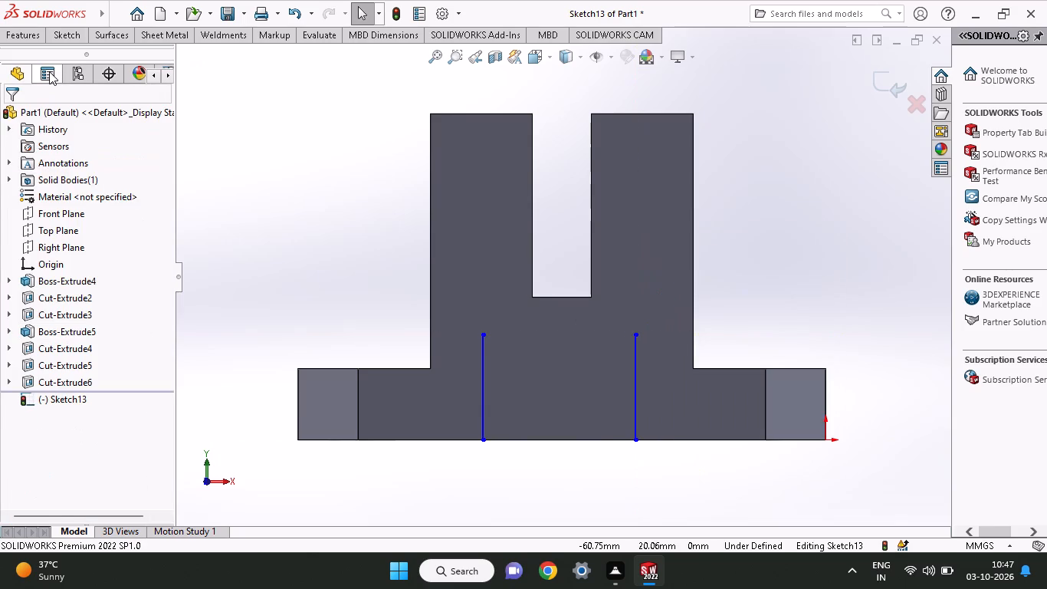
# Dimension the right-hand vertical line and set its length to 9 mm.
pyautogui.click(56, 29)
pyautogui.click(62, 64)
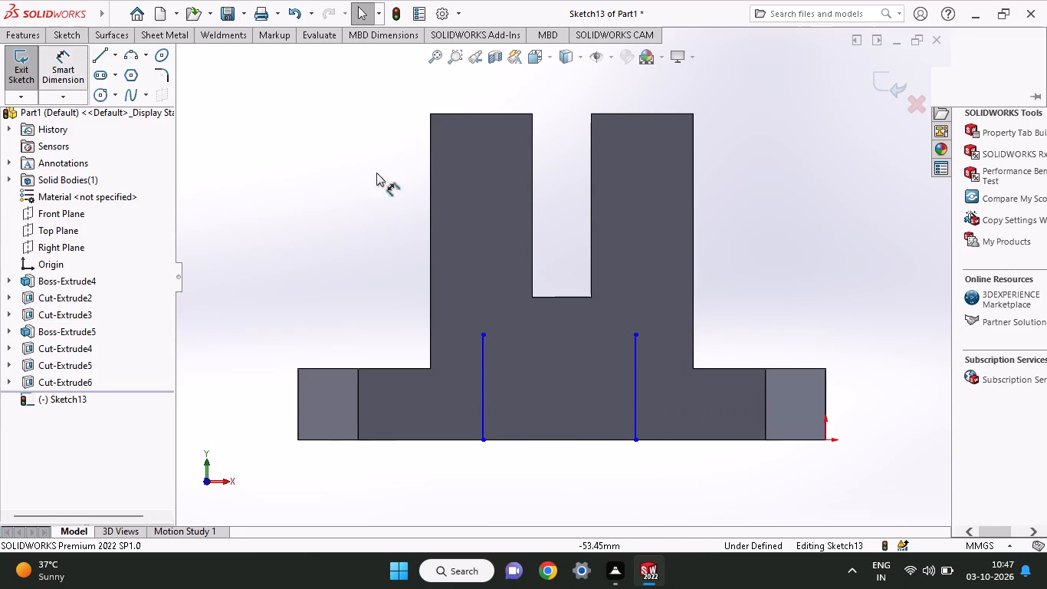
pyautogui.click(638, 366)
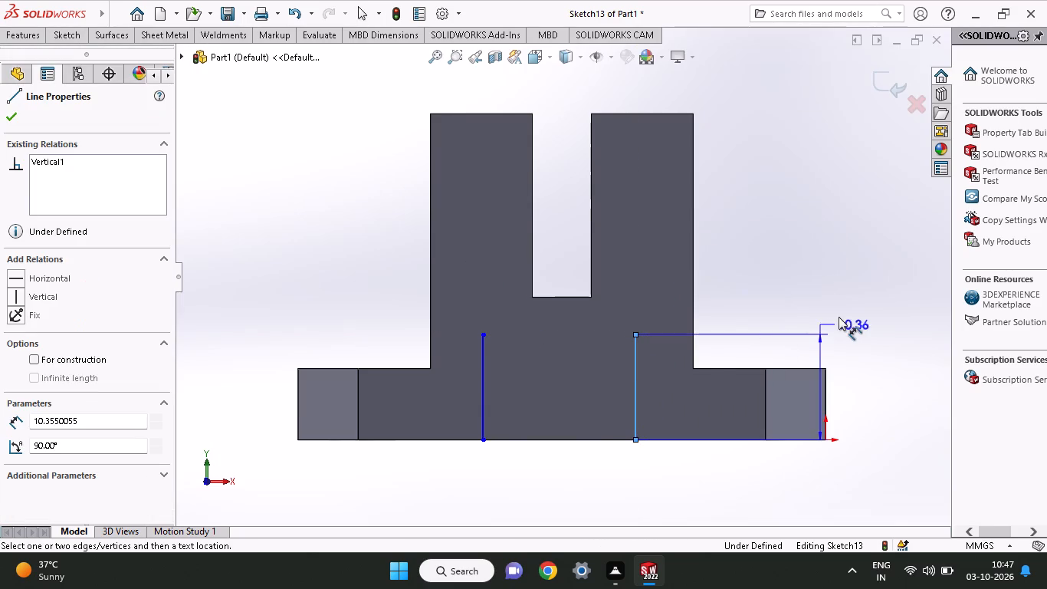
pyautogui.click(841, 315)
pyautogui.press('9')
pyautogui.press('Return')
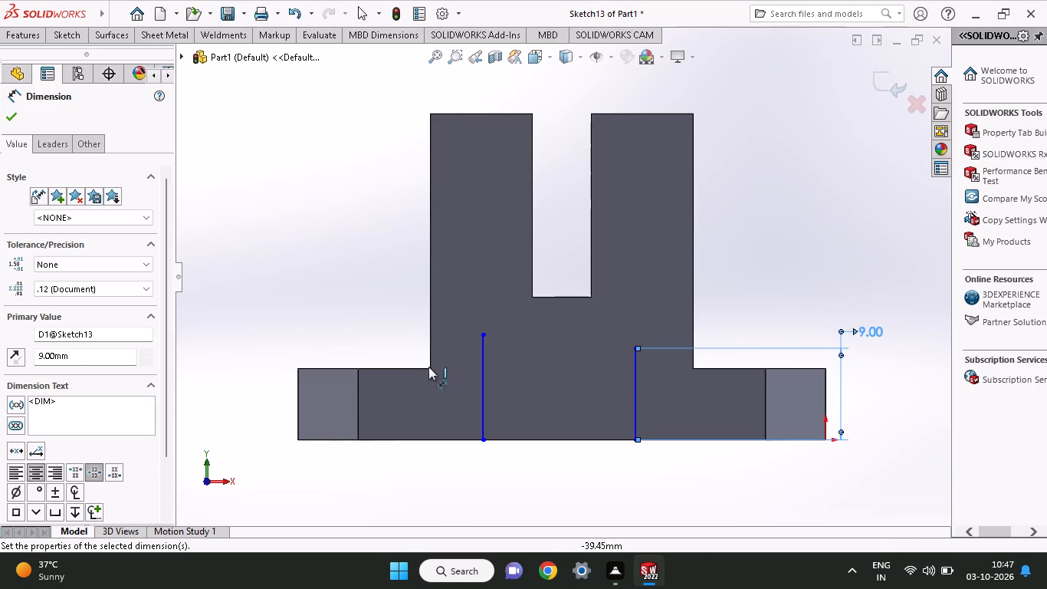
# Dimension the left vertical line on the bracket's front face and set its length to 9 mm.
pyautogui.click(485, 346)
pyautogui.click(362, 331)
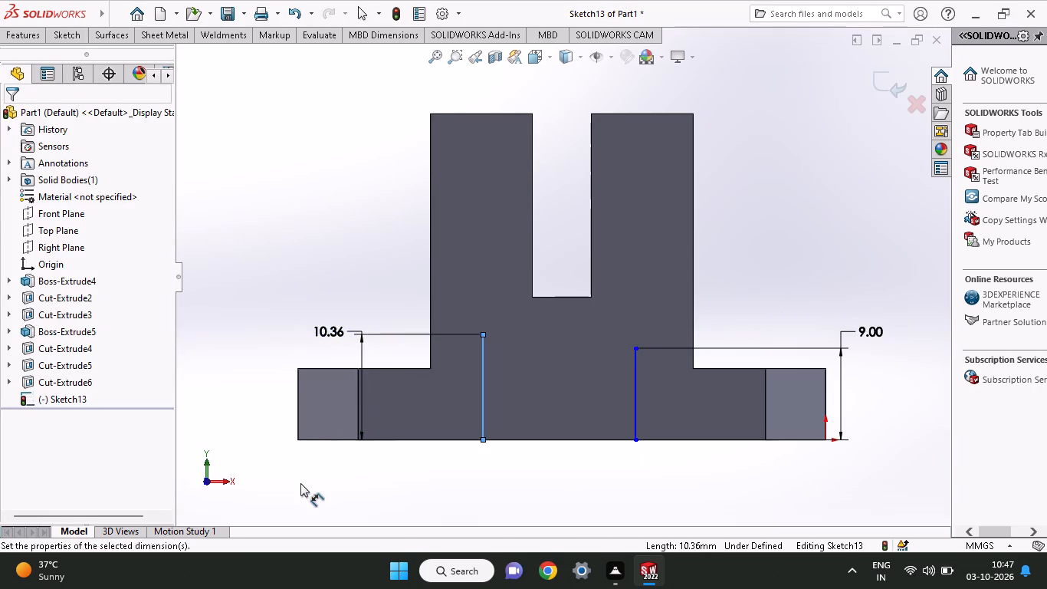
pyautogui.press('9')
pyautogui.press('Return')
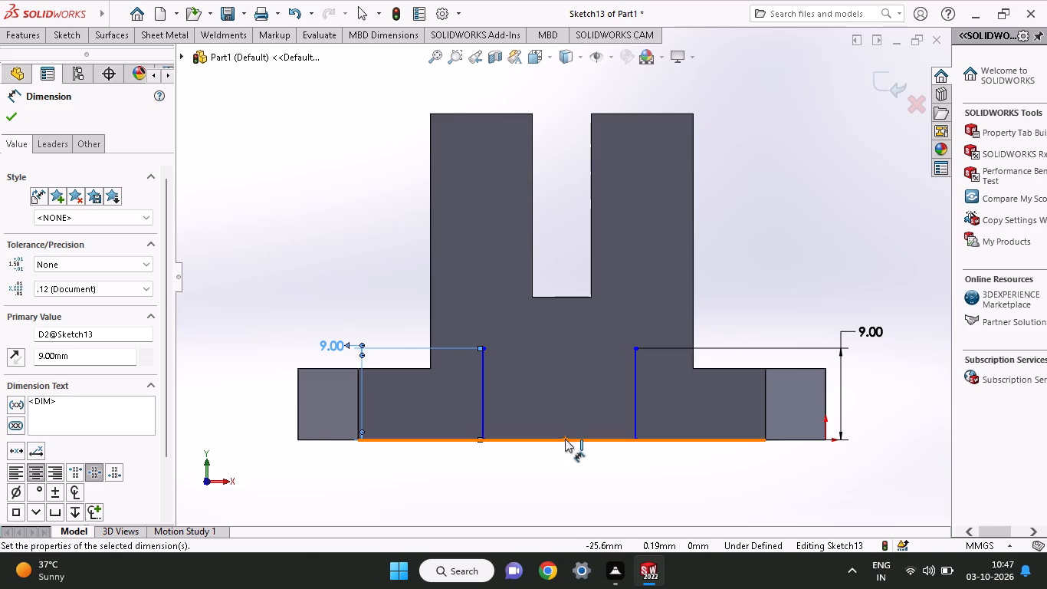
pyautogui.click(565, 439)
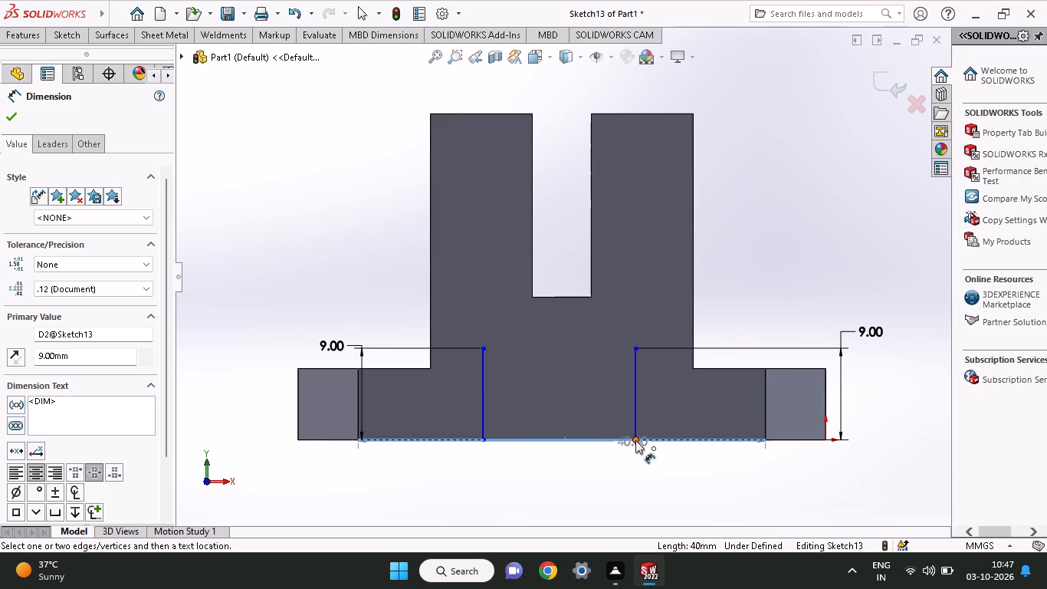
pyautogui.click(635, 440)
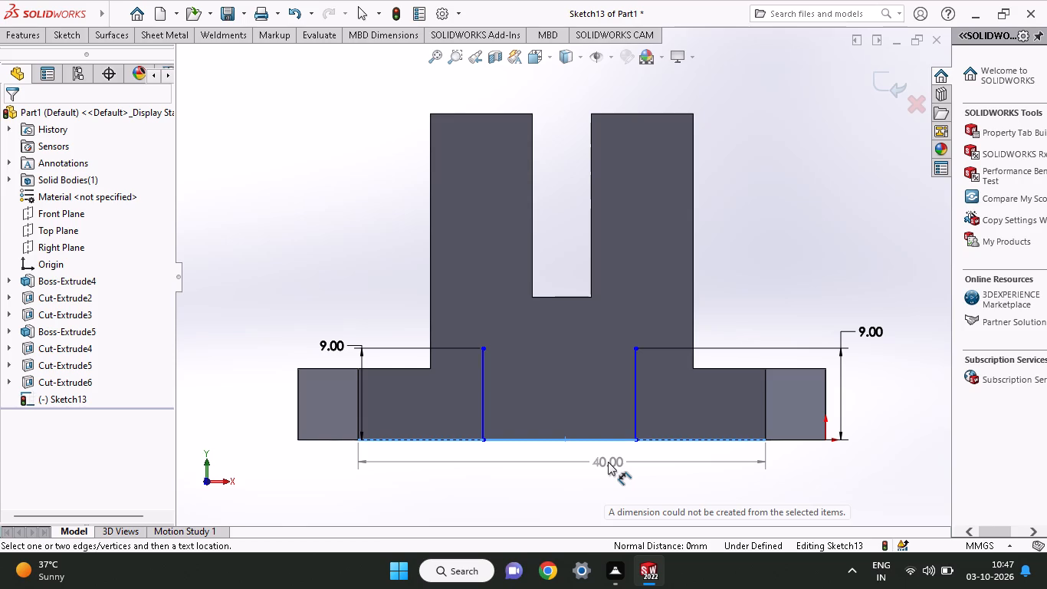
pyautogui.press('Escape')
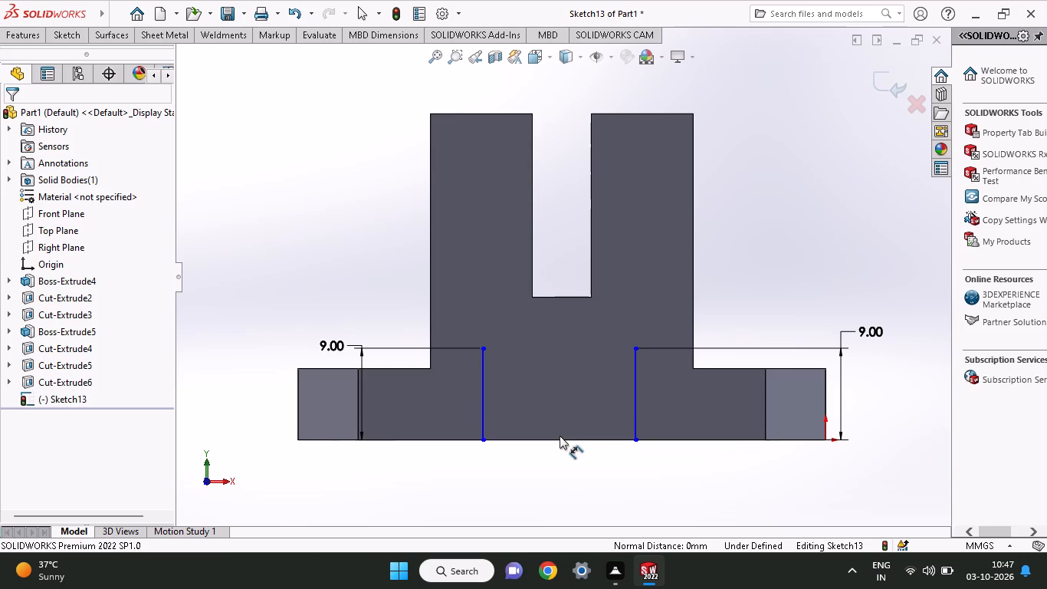
# Dimension the horizontal distance from the slot bottom's midpoint to the right vertical line's lower end and set it to 6.5 mm.
pyautogui.click(562, 298)
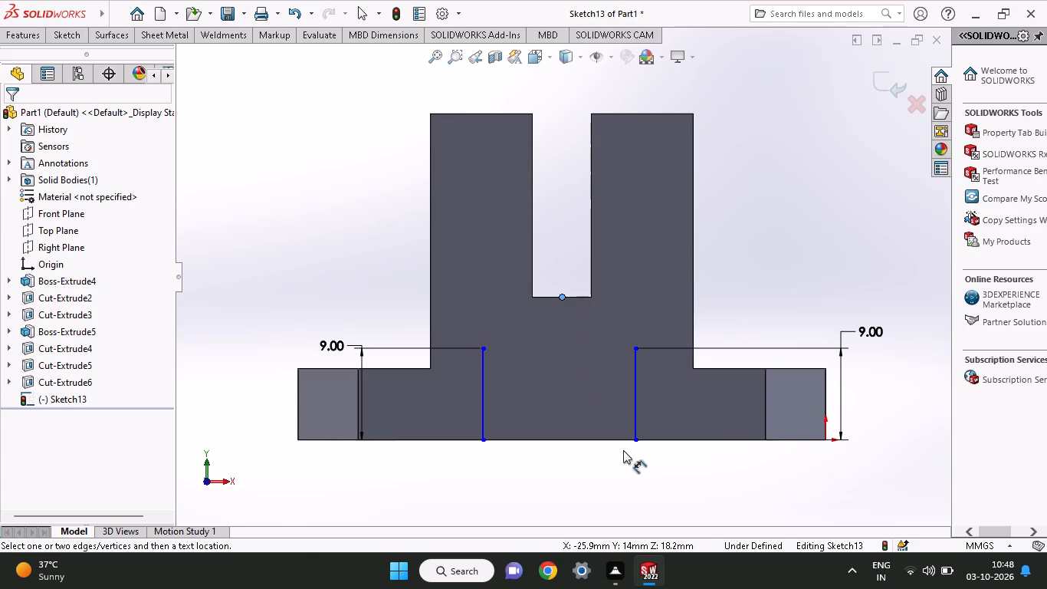
pyautogui.click(635, 441)
pyautogui.click(616, 475)
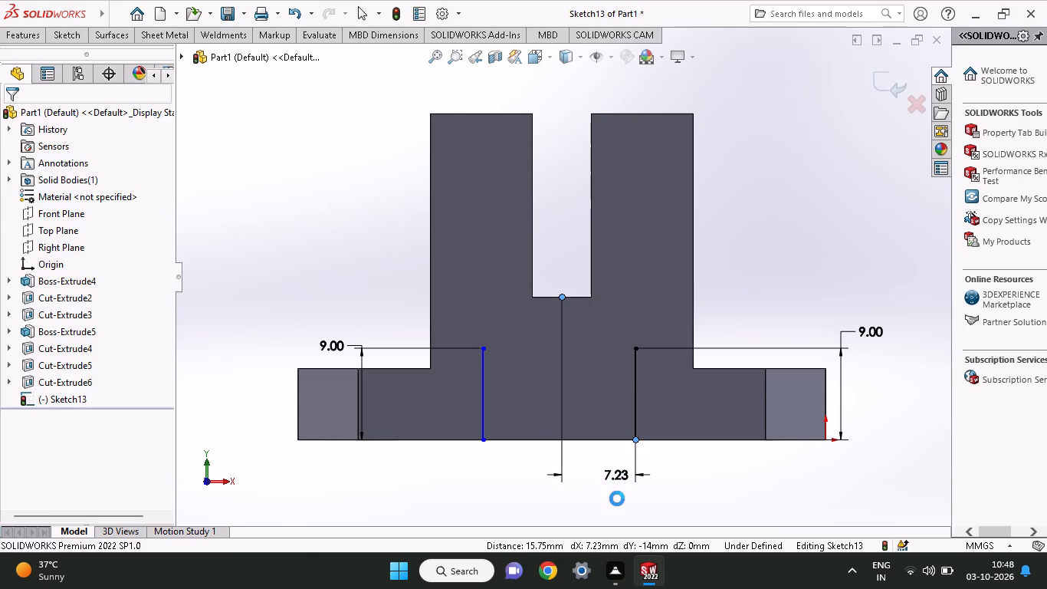
pyautogui.press('6')
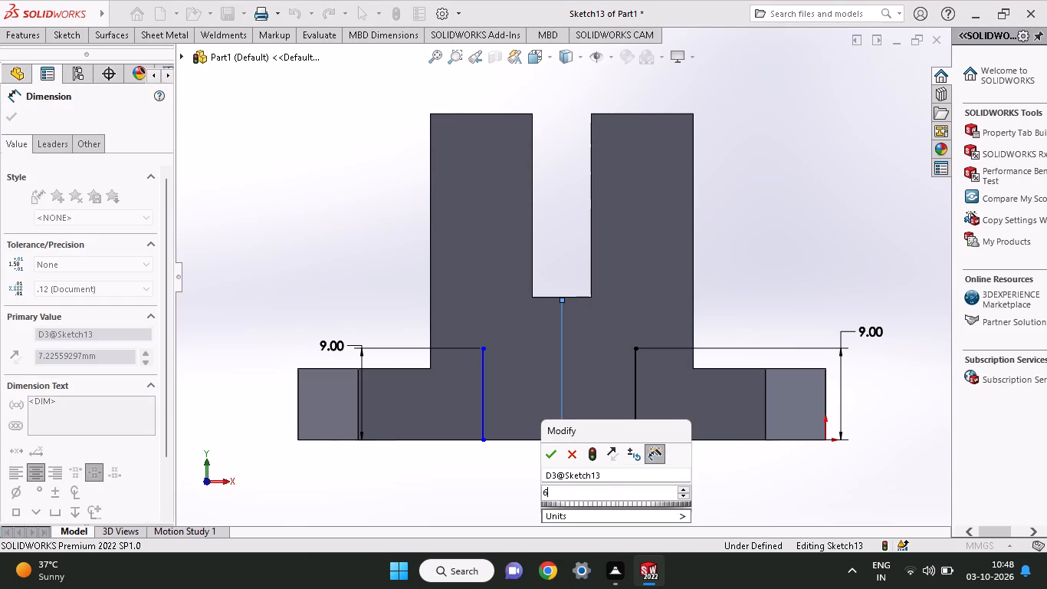
pyautogui.press('Return')
pyautogui.press('5')
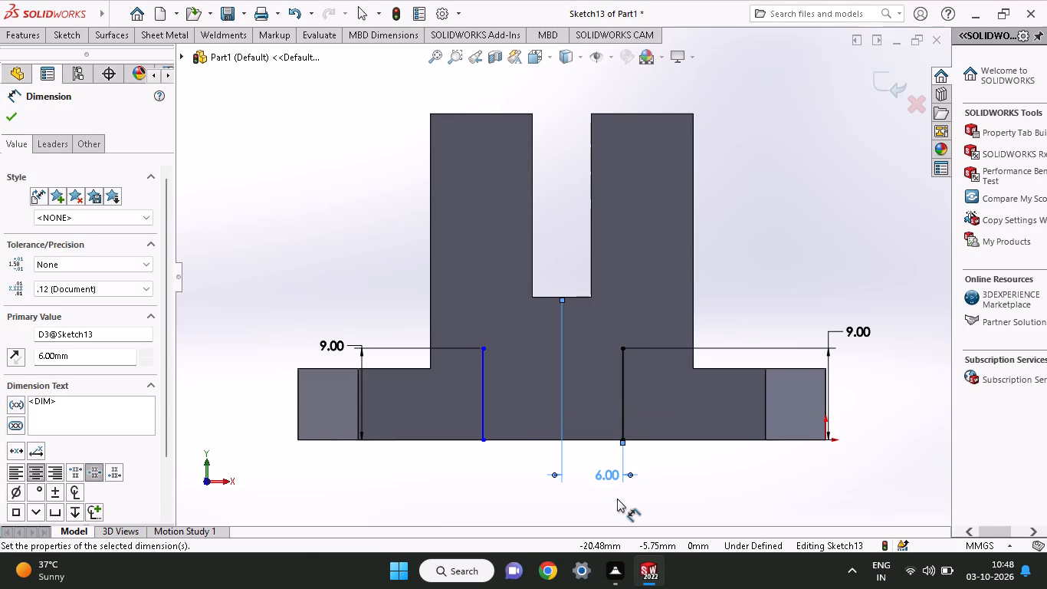
pyautogui.doubleClick(609, 472)
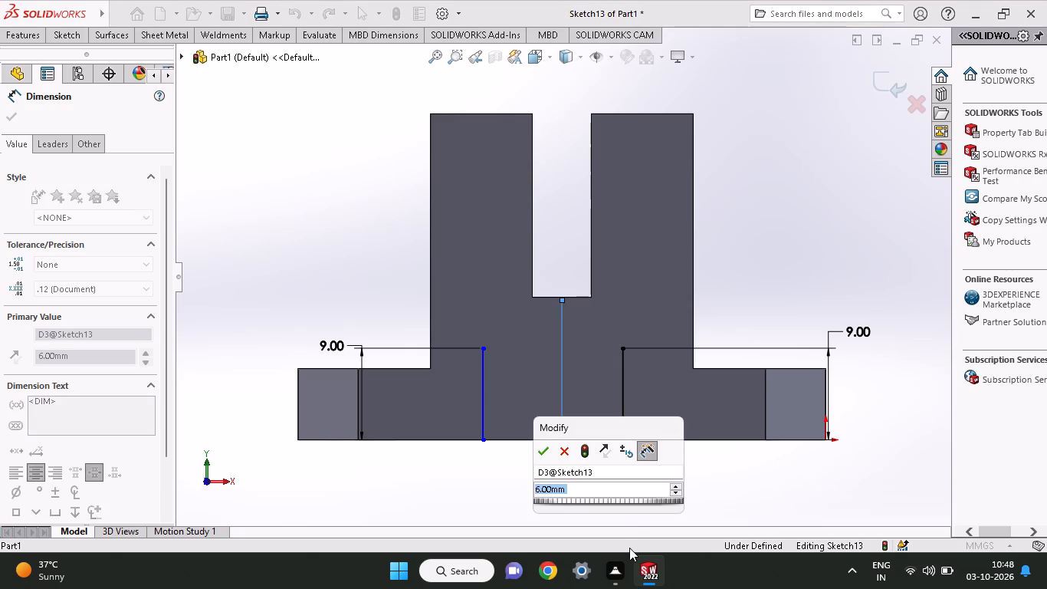
pyautogui.write('6.5')
pyautogui.press('Return')
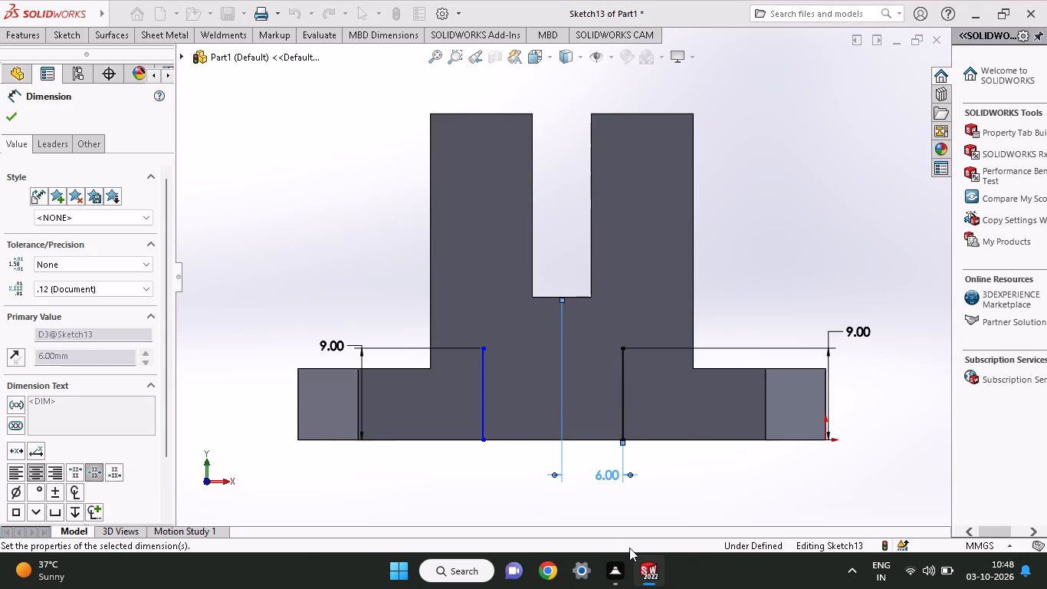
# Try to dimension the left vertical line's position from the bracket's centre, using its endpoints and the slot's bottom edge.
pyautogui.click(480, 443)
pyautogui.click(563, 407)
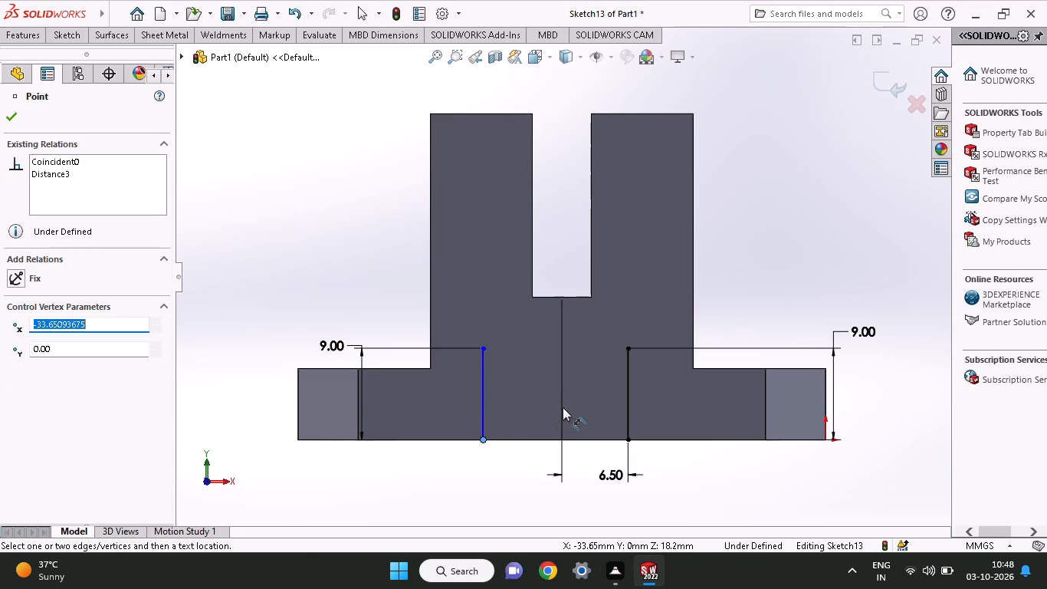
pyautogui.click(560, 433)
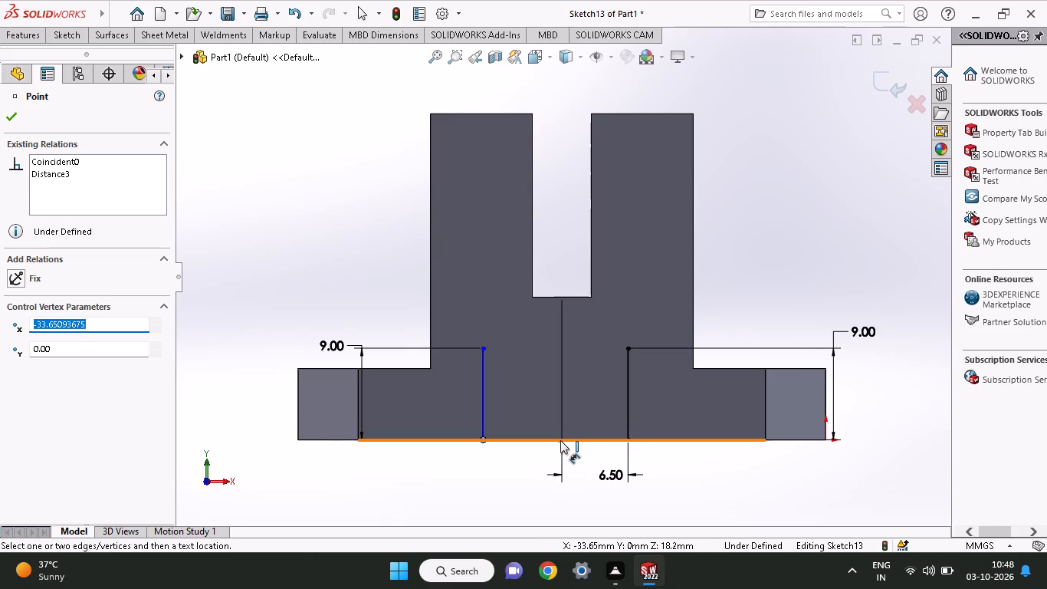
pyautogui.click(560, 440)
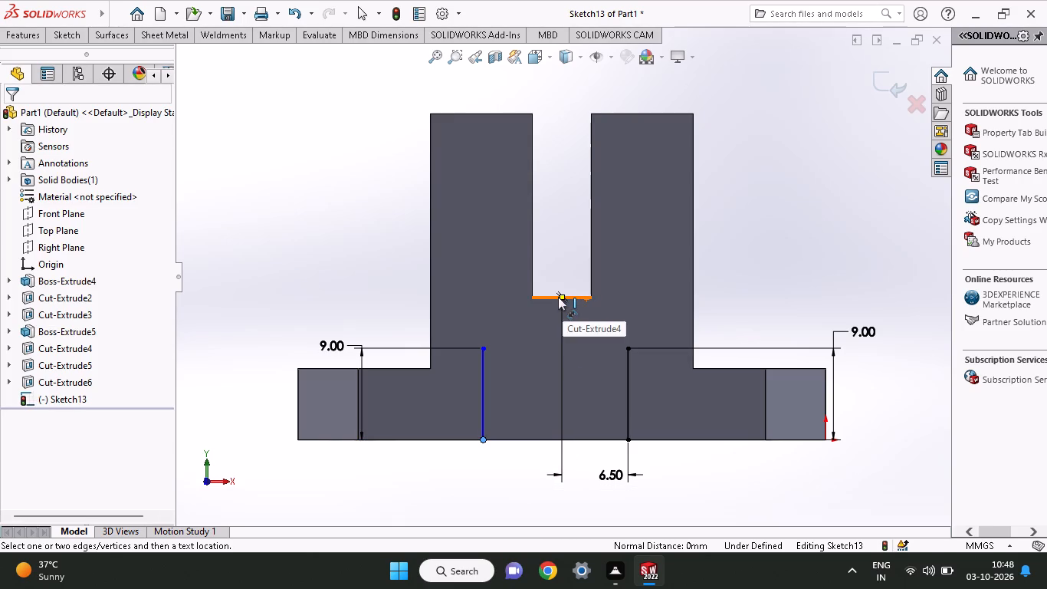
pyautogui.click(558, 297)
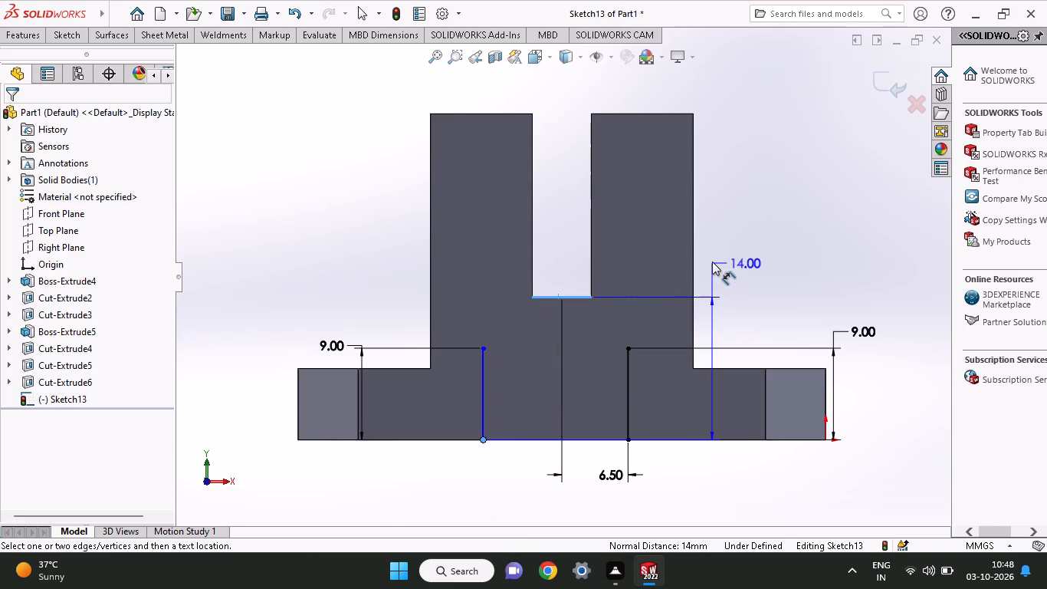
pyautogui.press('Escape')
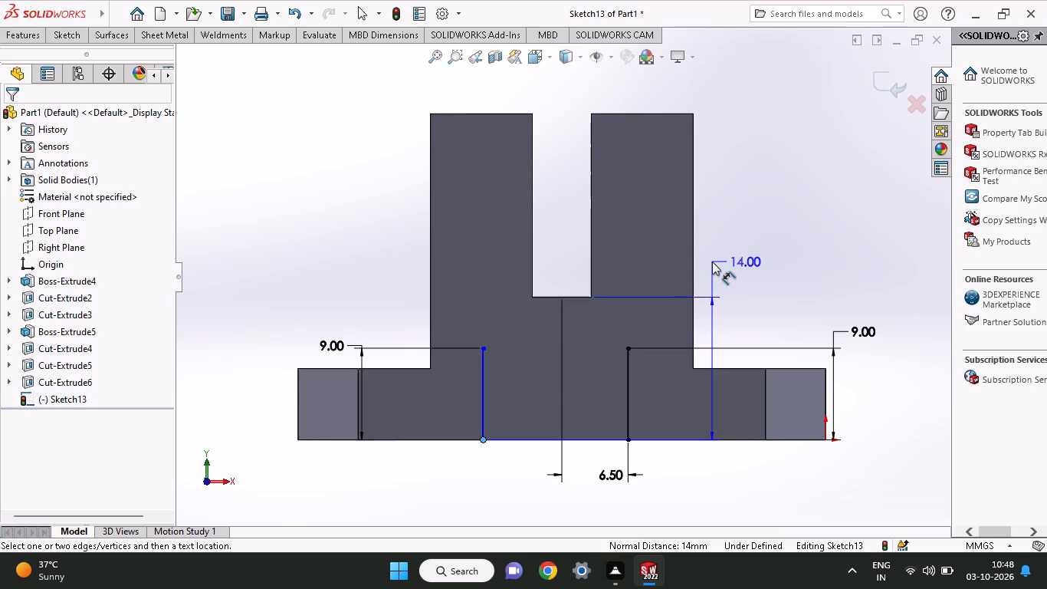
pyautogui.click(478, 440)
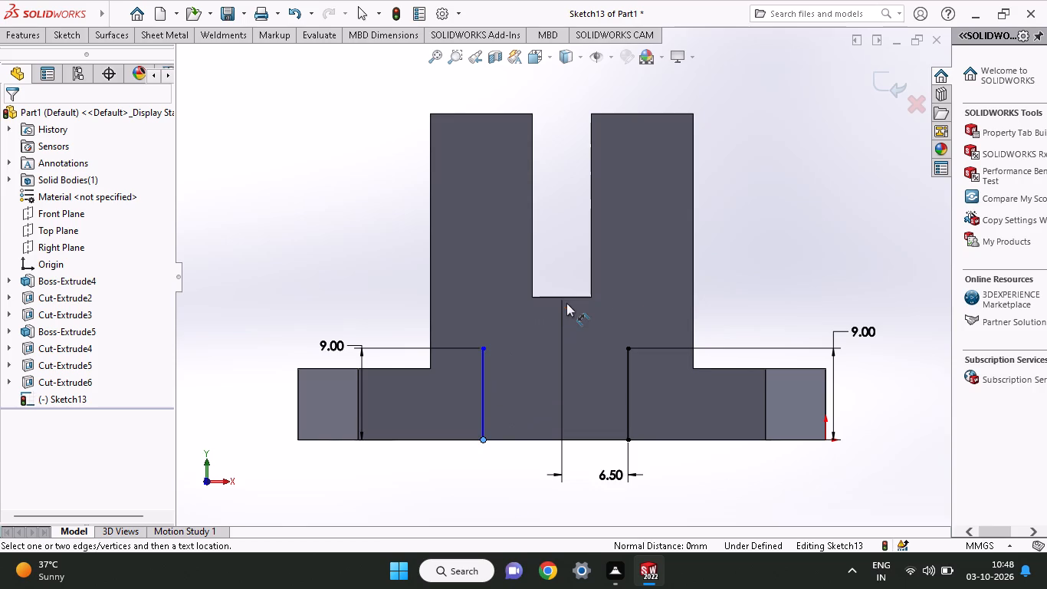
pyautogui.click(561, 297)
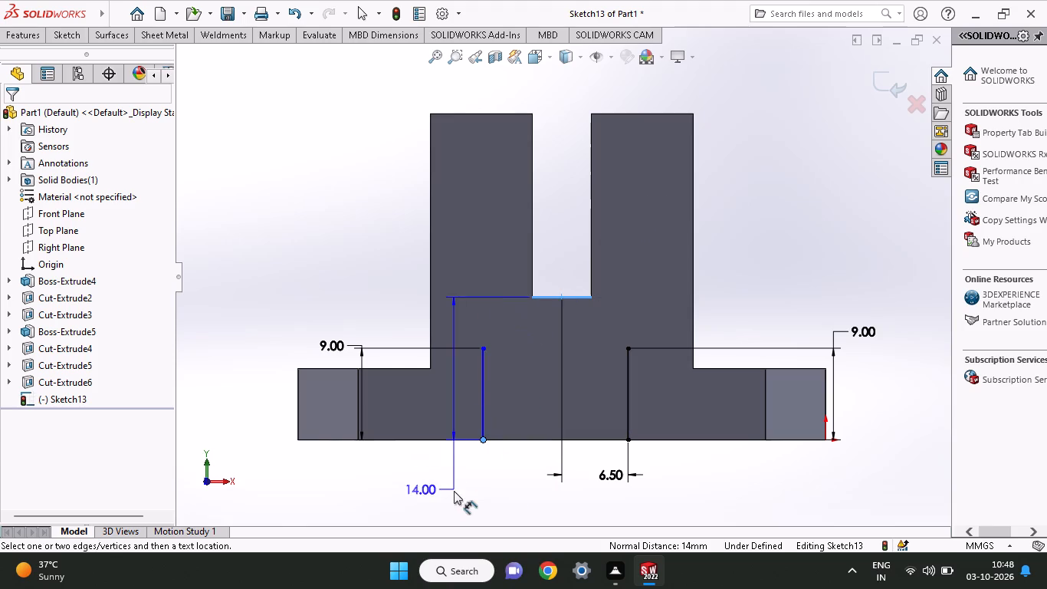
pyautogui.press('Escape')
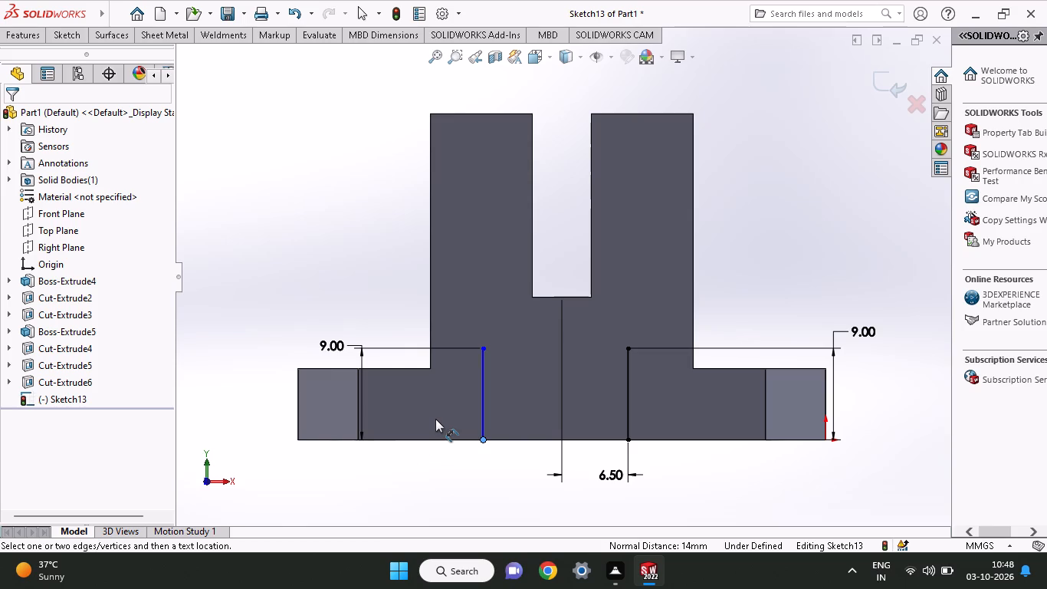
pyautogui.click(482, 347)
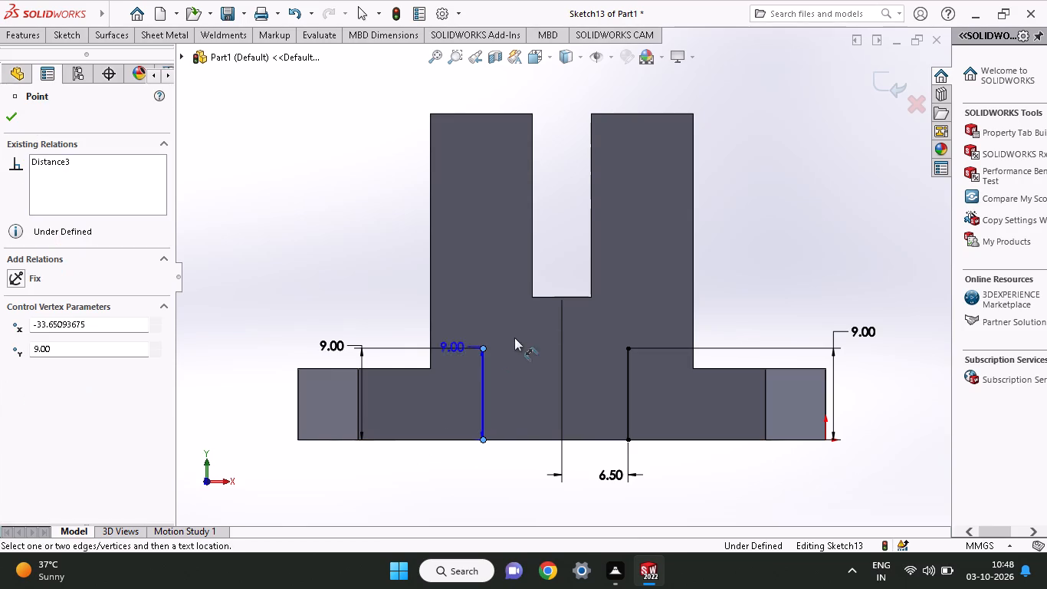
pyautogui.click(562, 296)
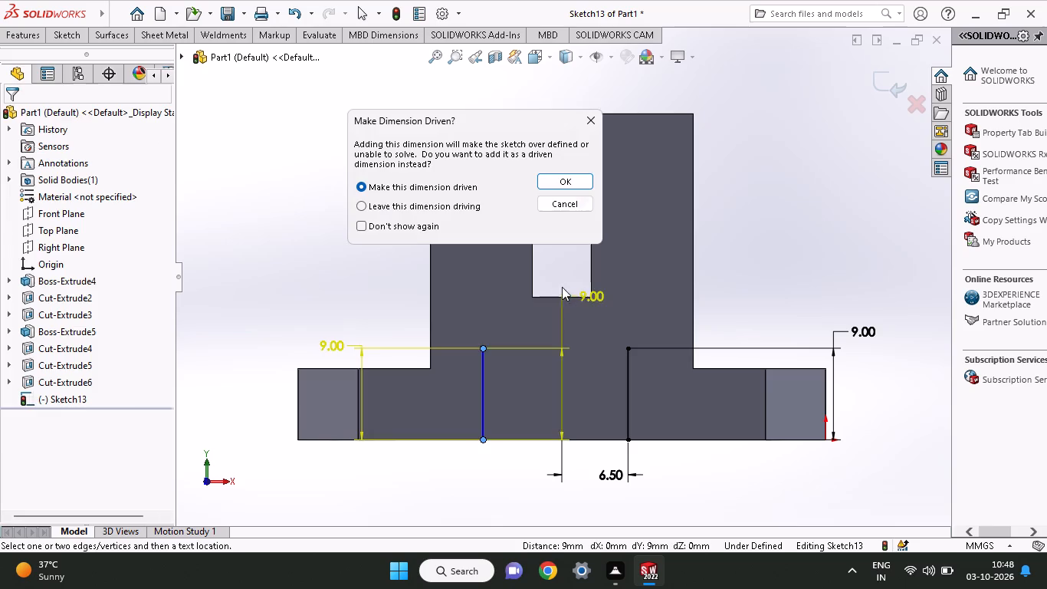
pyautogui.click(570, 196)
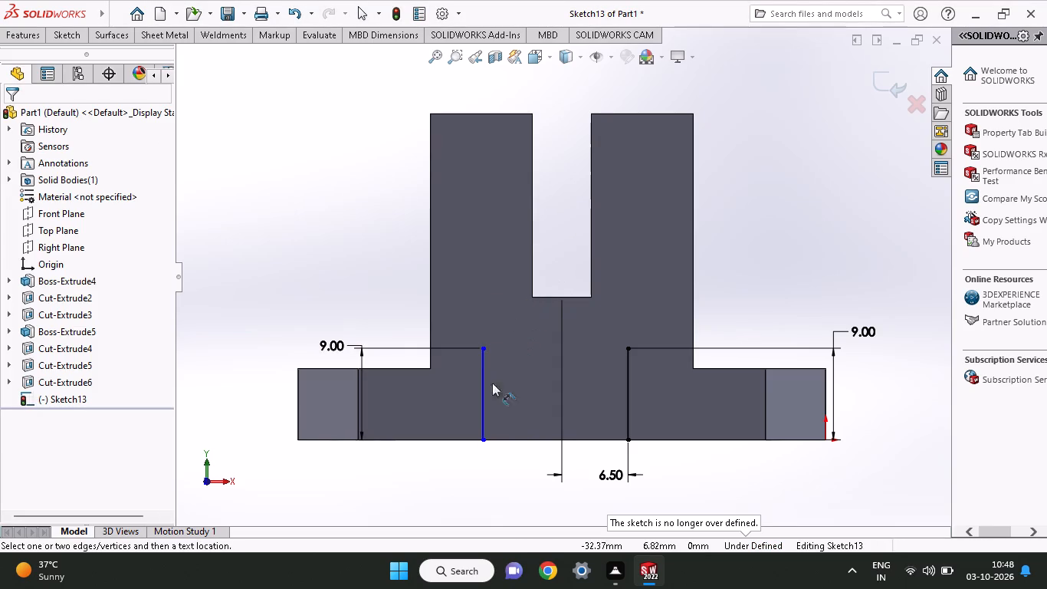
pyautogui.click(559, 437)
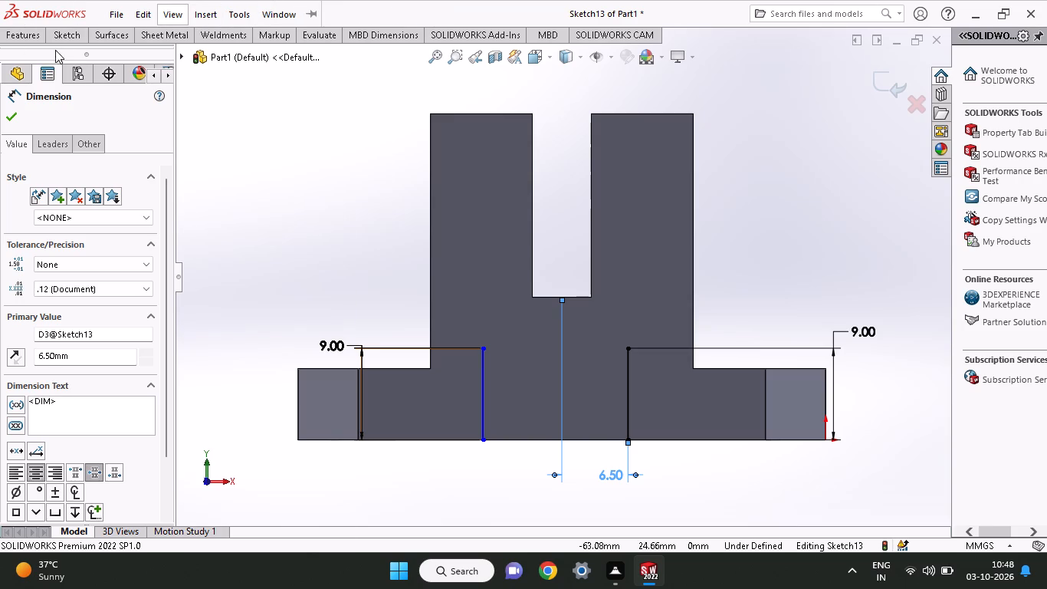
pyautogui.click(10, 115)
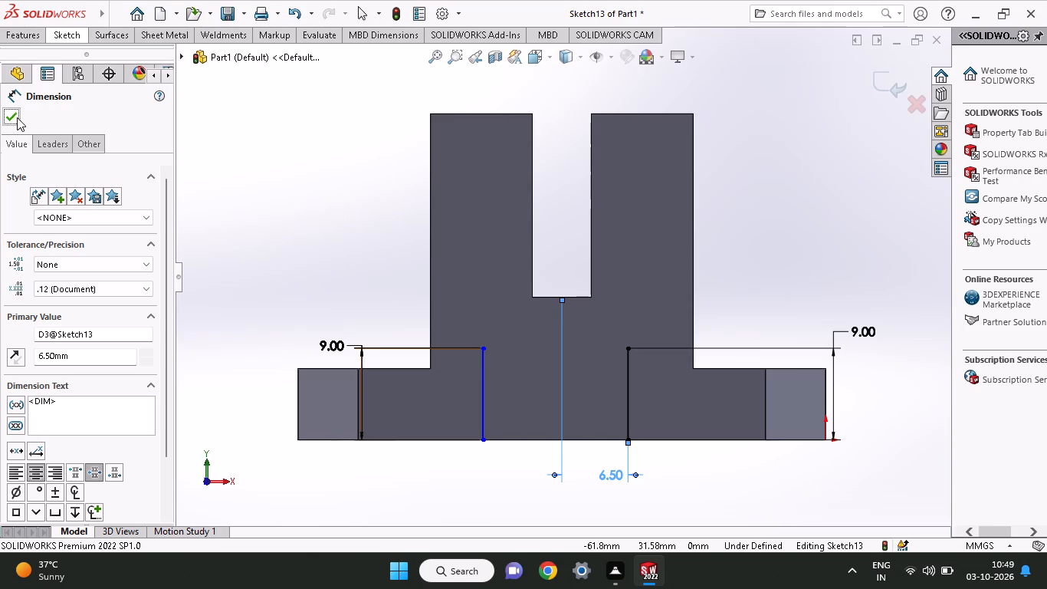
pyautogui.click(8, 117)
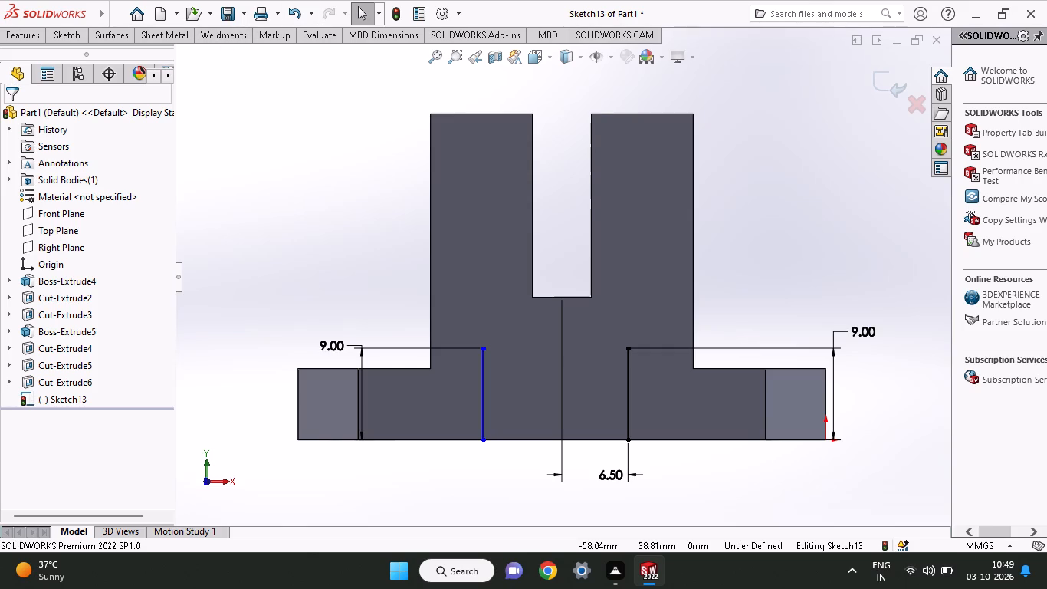
# Dimension the horizontal distance from the left vertical line's top end to the slot bottom's midpoint and set it to 6.5 mm.
pyautogui.click(70, 35)
pyautogui.click(71, 58)
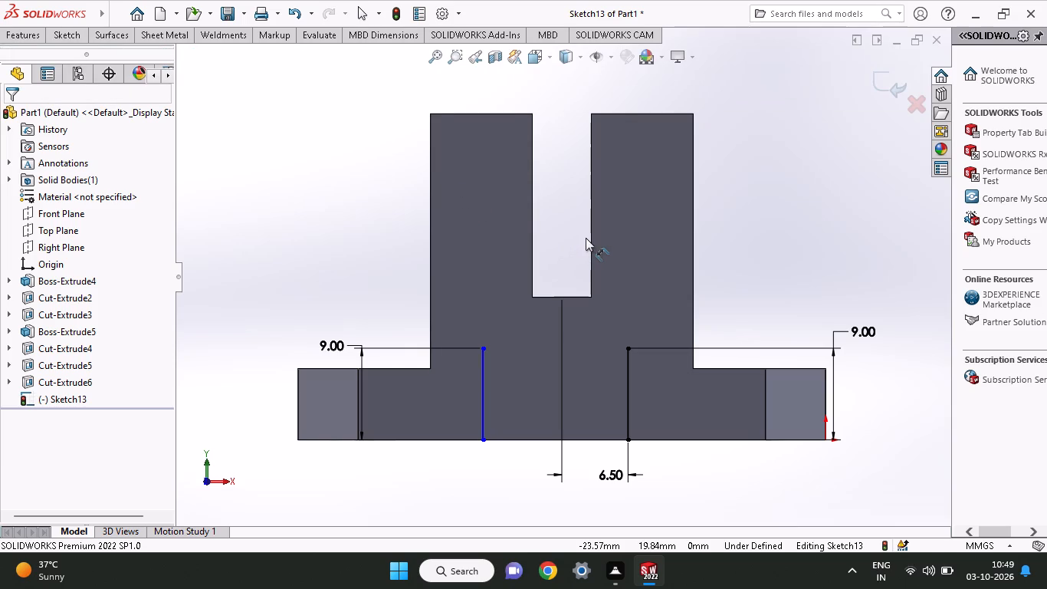
pyautogui.click(560, 303)
pyautogui.click(484, 349)
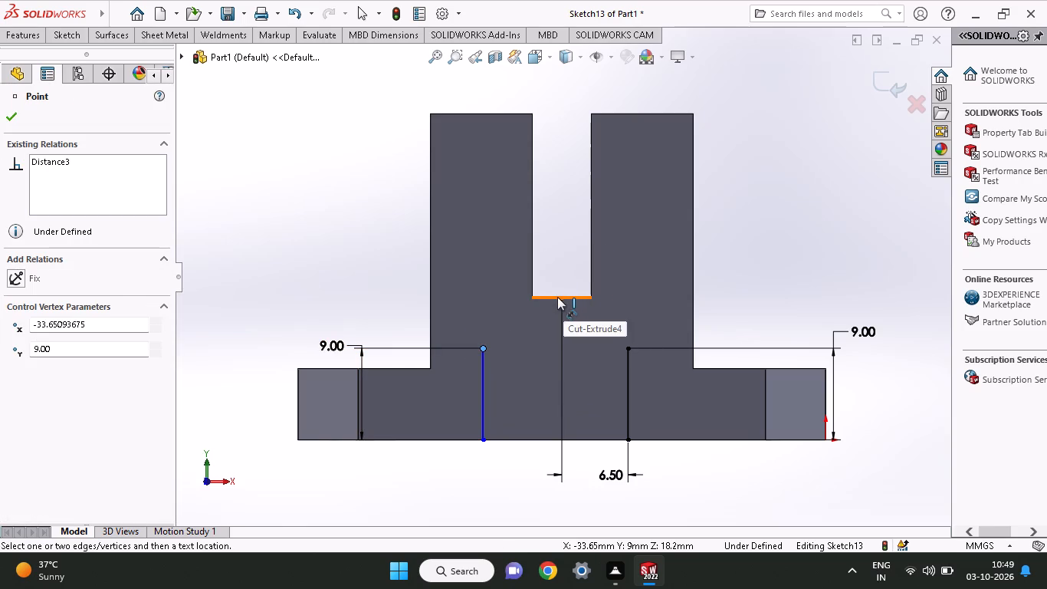
pyautogui.click(560, 298)
pyautogui.click(562, 265)
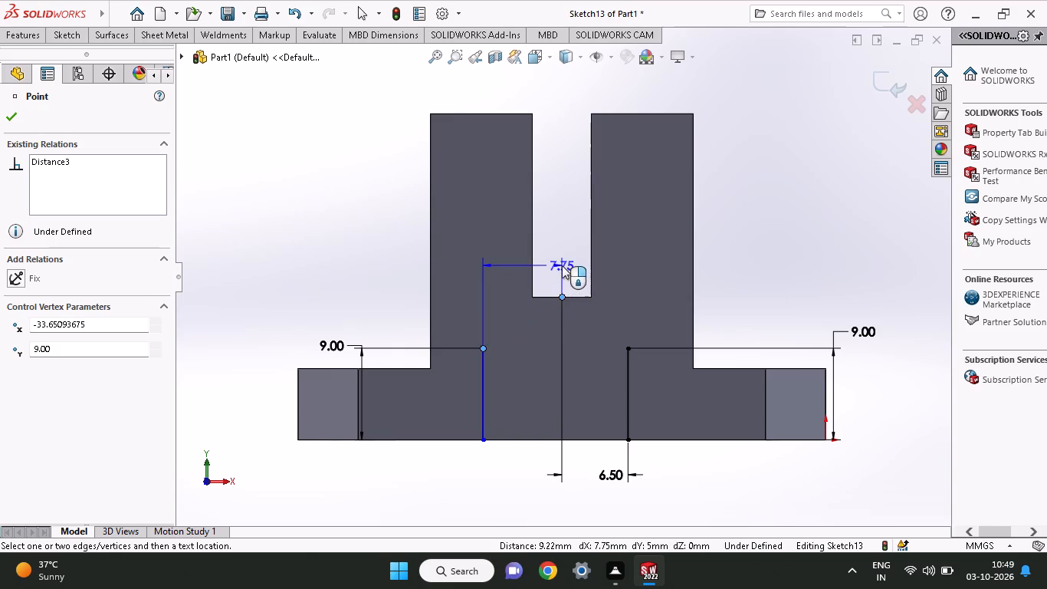
pyautogui.press('6')
pyautogui.press('Return')
pyautogui.press('5')
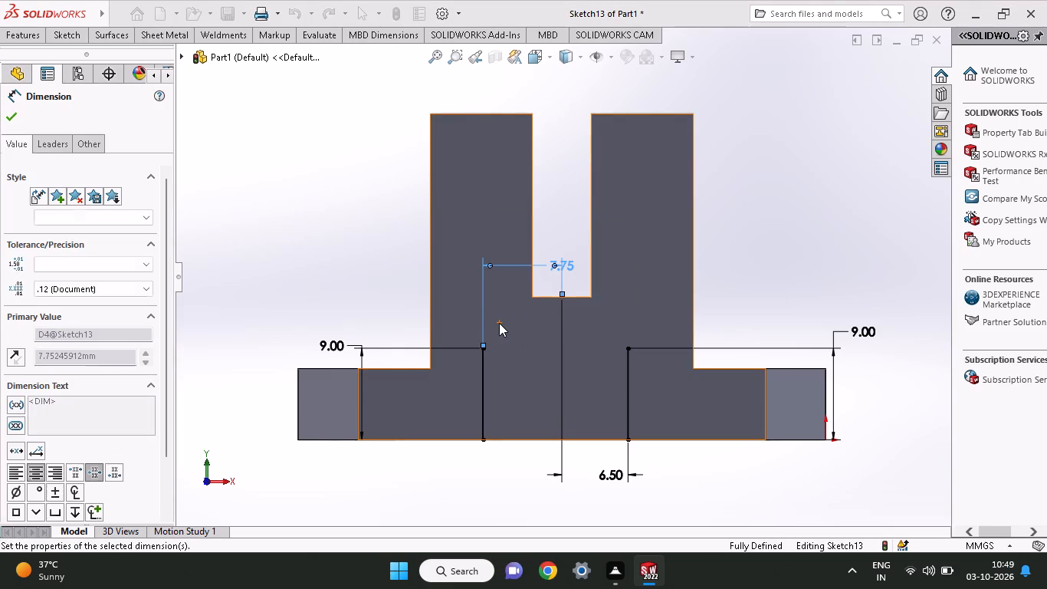
pyautogui.doubleClick(553, 262)
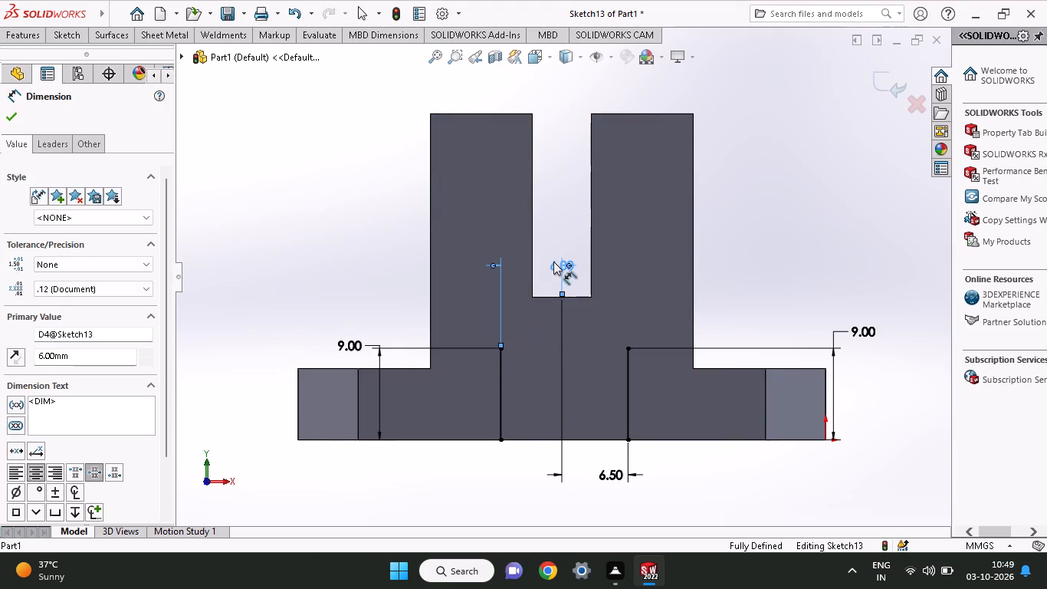
pyautogui.press('6')
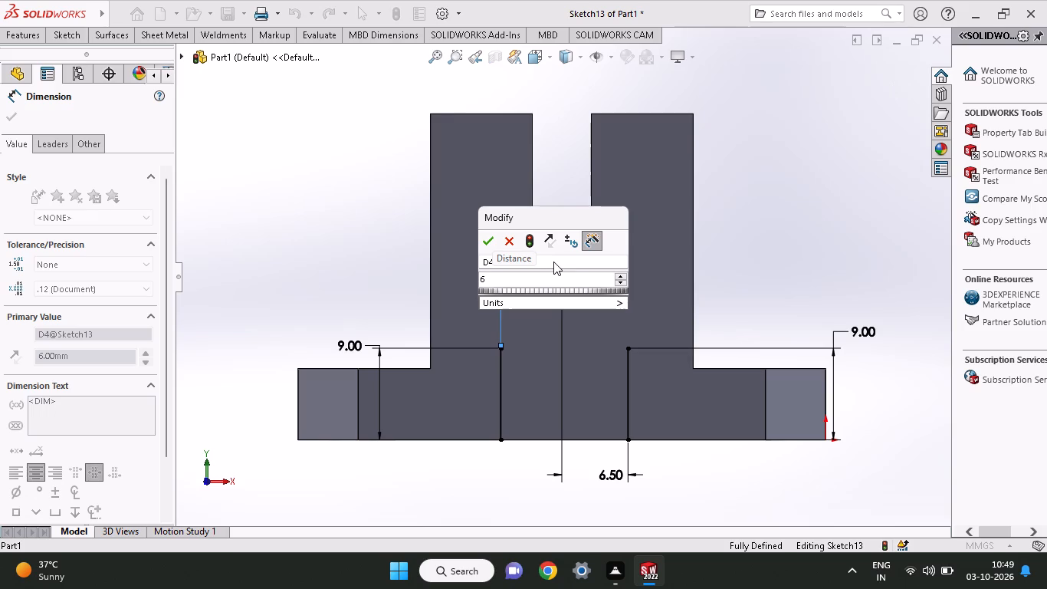
pyautogui.write('.5')
pyautogui.press('Return')
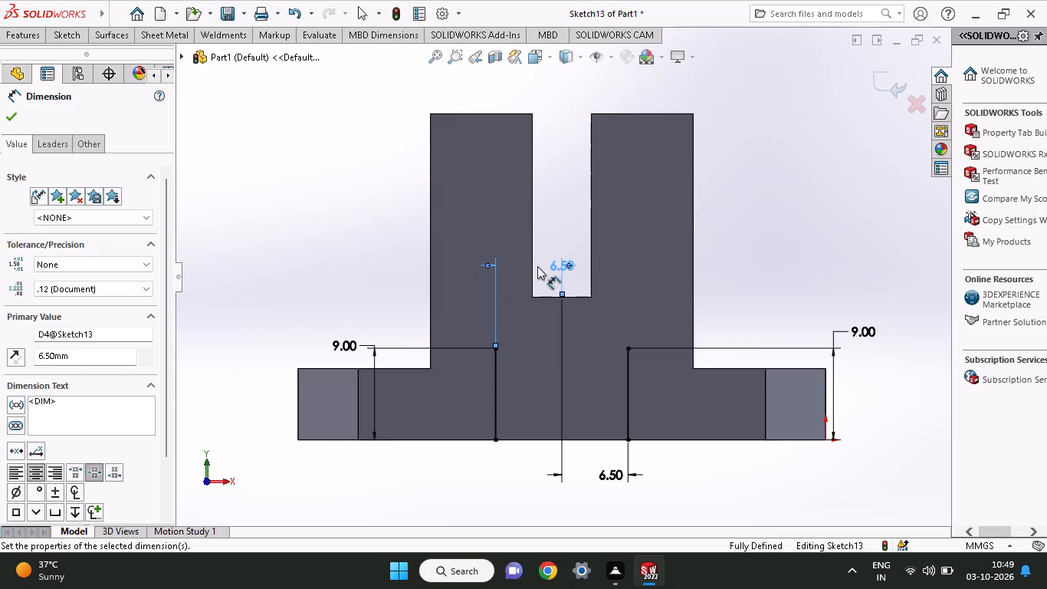
pyautogui.click(11, 114)
# Draw a 13 mm horizontal line joining the top ends of the two vertical sketch lines on the front face.
pyautogui.click(57, 31)
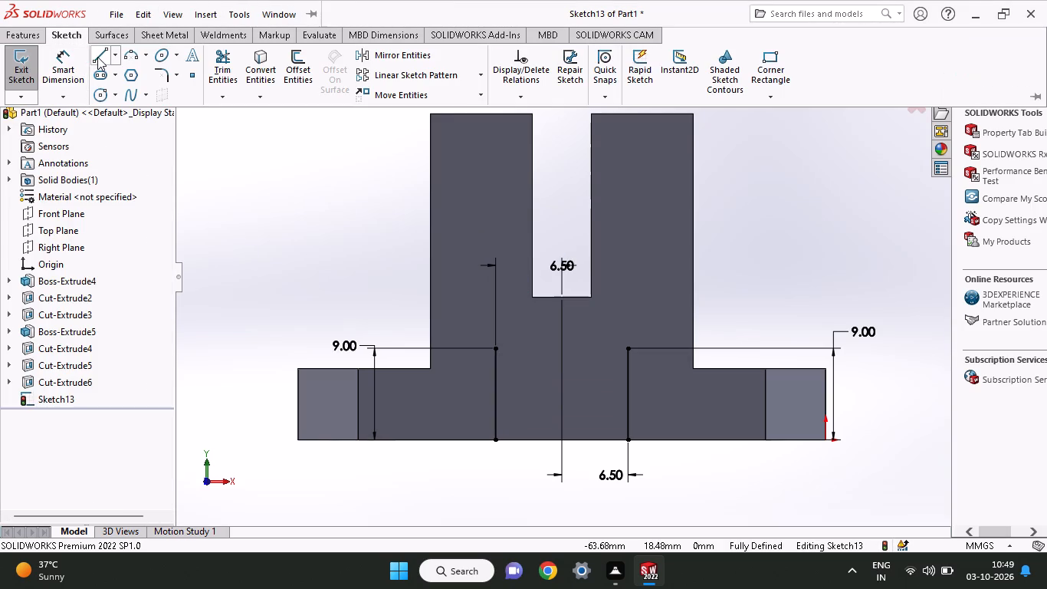
pyautogui.click(97, 57)
pyautogui.click(497, 347)
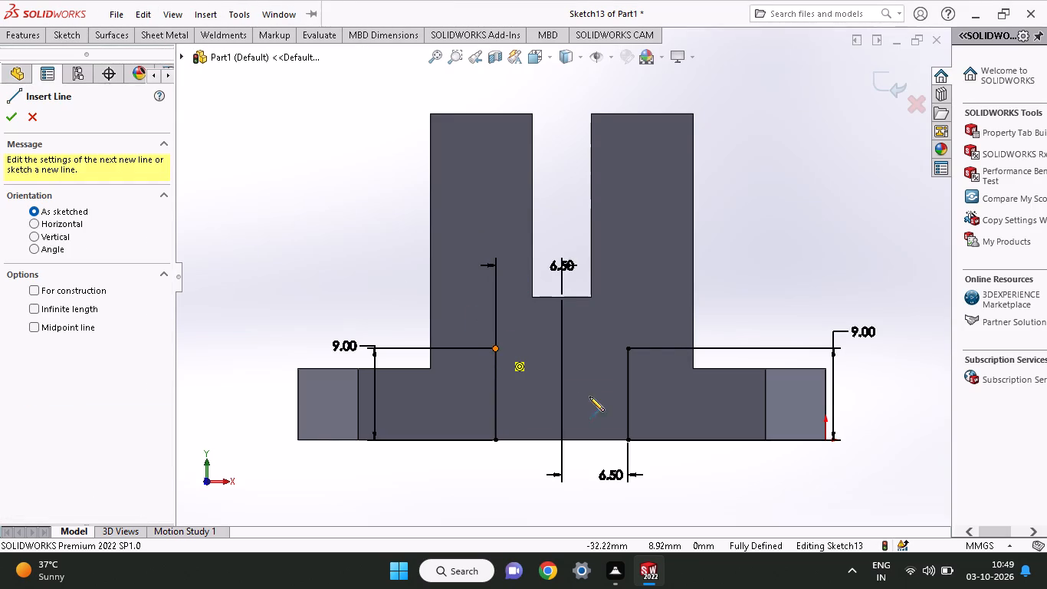
pyautogui.click(626, 350)
pyautogui.click(632, 300)
pyautogui.rightClick(632, 300)
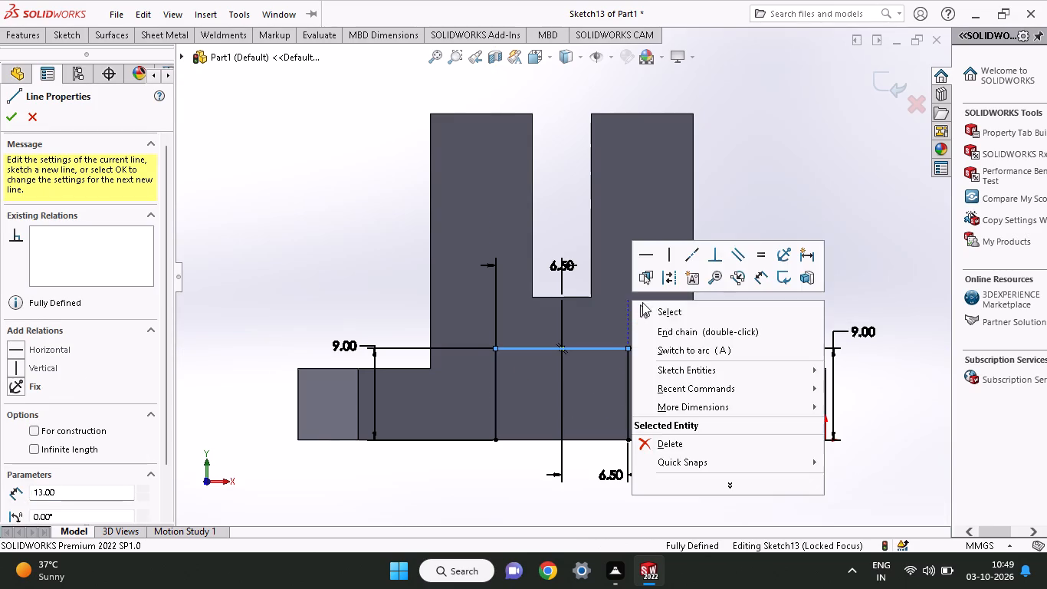
pyautogui.click(642, 302)
pyautogui.rightClick(652, 301)
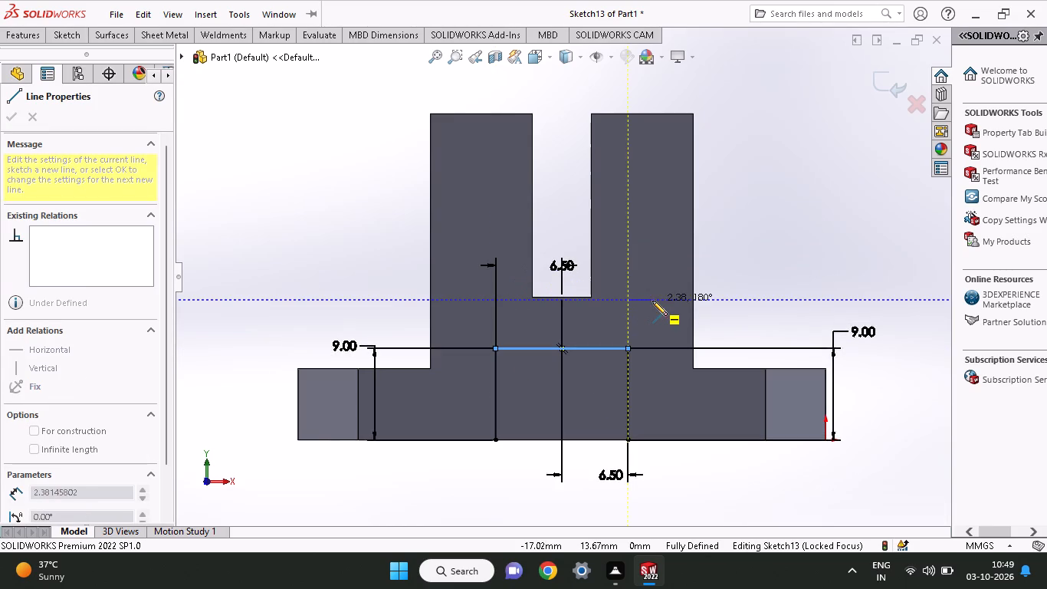
pyautogui.click(670, 316)
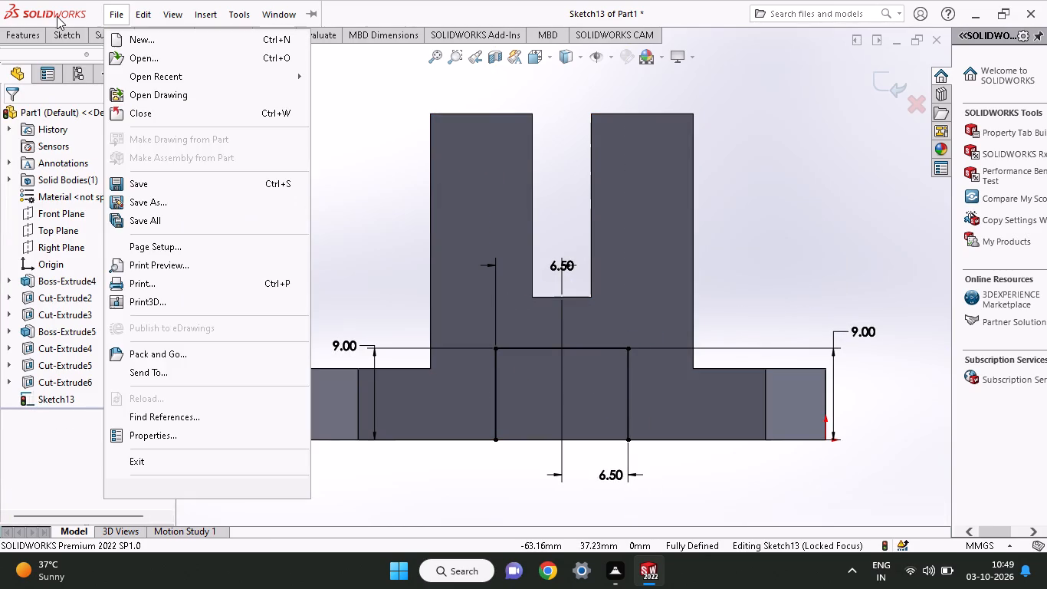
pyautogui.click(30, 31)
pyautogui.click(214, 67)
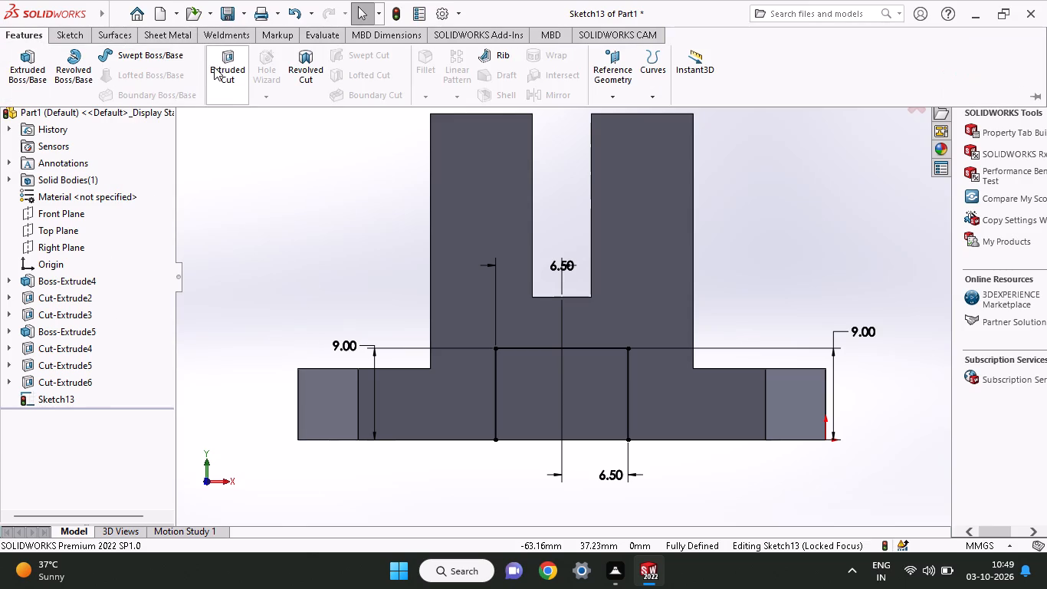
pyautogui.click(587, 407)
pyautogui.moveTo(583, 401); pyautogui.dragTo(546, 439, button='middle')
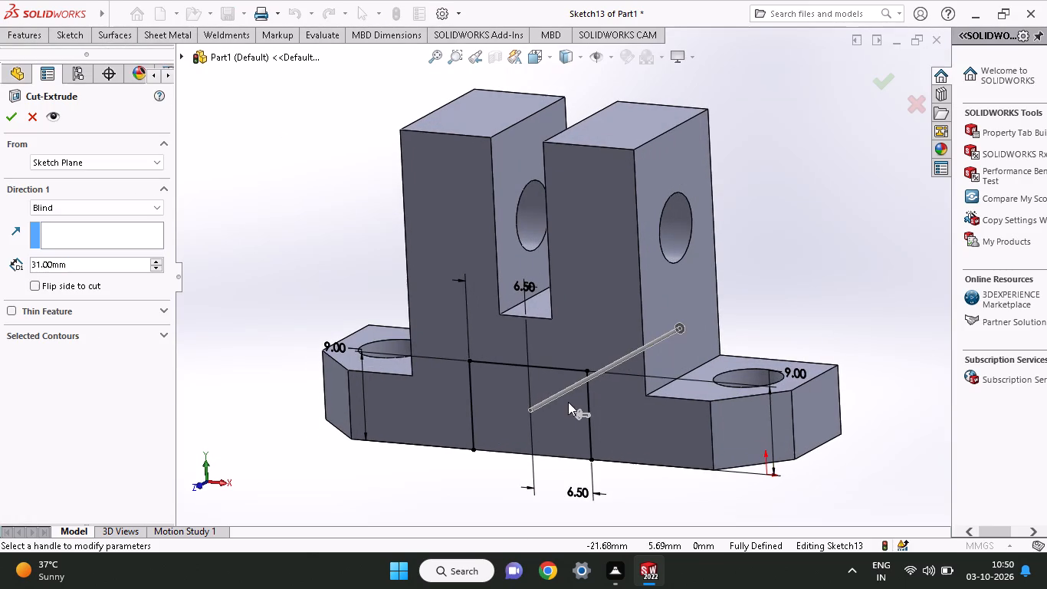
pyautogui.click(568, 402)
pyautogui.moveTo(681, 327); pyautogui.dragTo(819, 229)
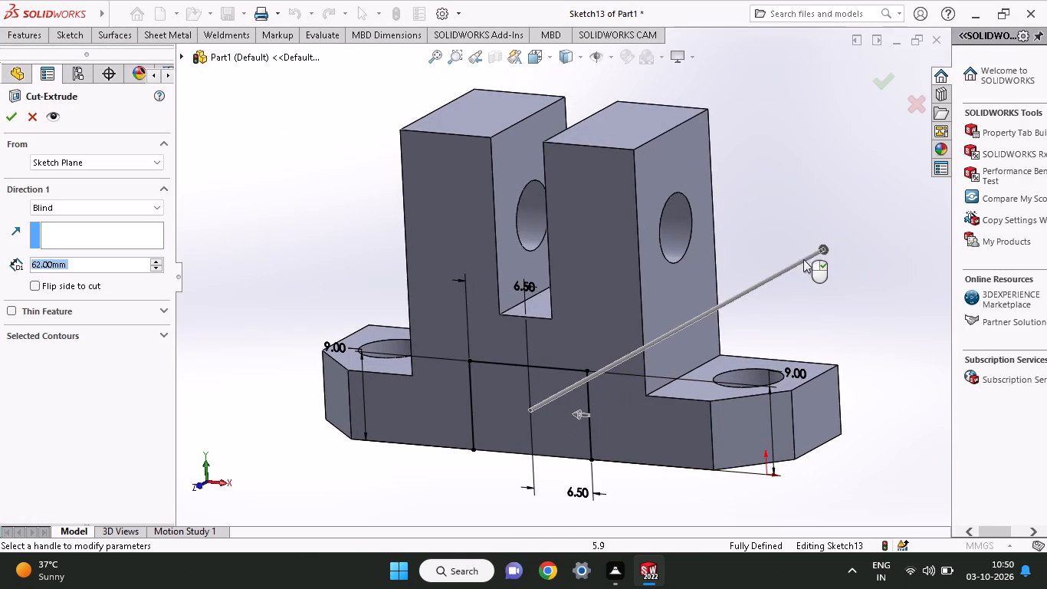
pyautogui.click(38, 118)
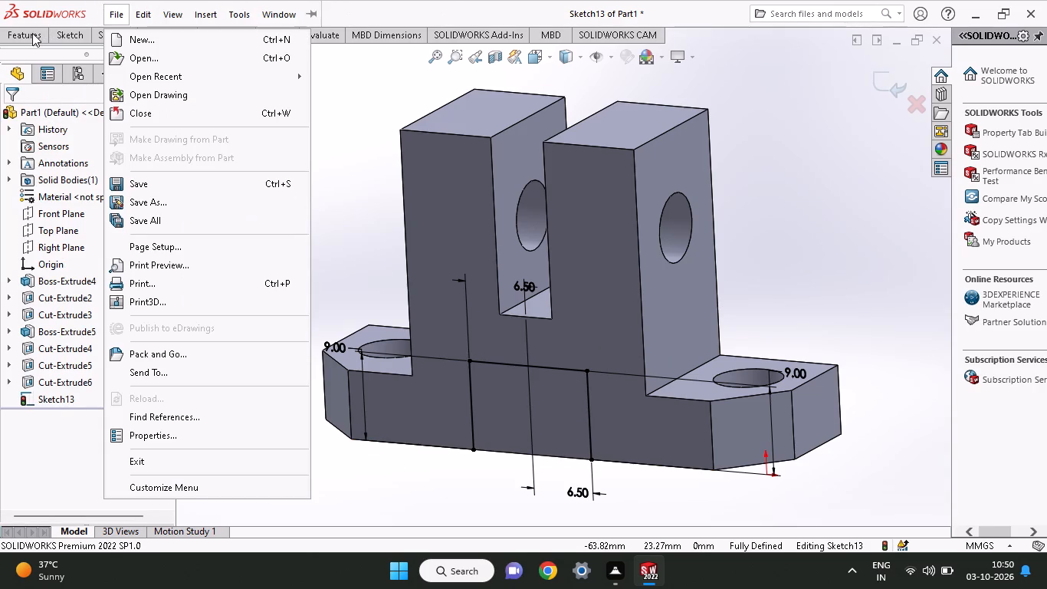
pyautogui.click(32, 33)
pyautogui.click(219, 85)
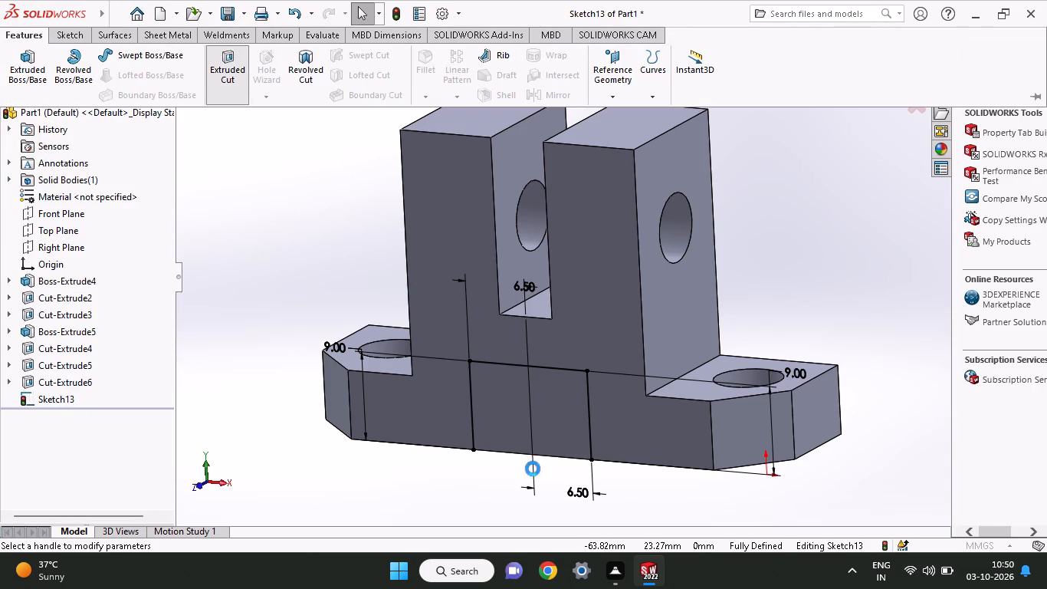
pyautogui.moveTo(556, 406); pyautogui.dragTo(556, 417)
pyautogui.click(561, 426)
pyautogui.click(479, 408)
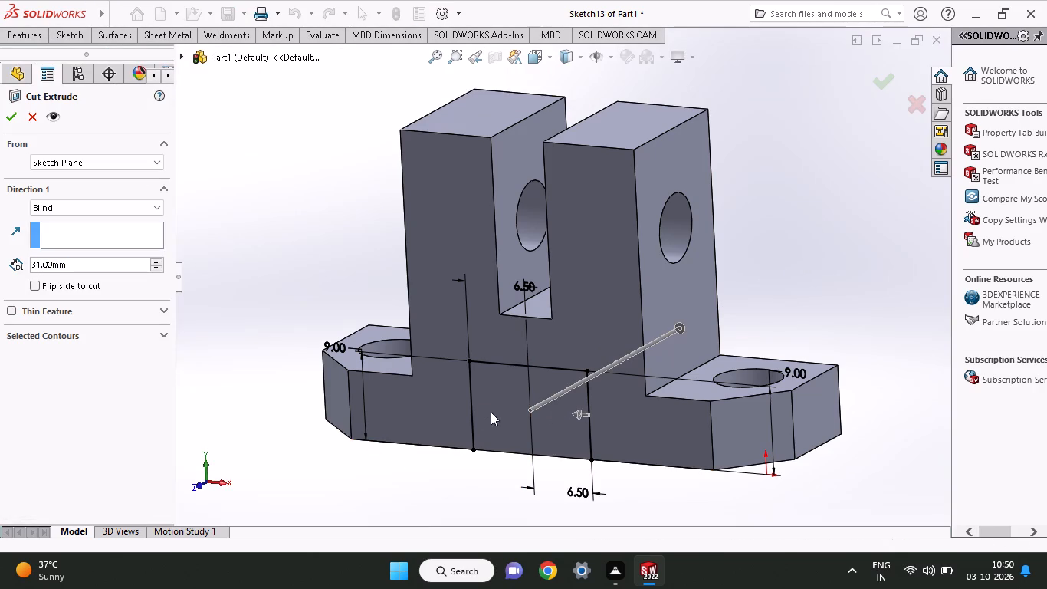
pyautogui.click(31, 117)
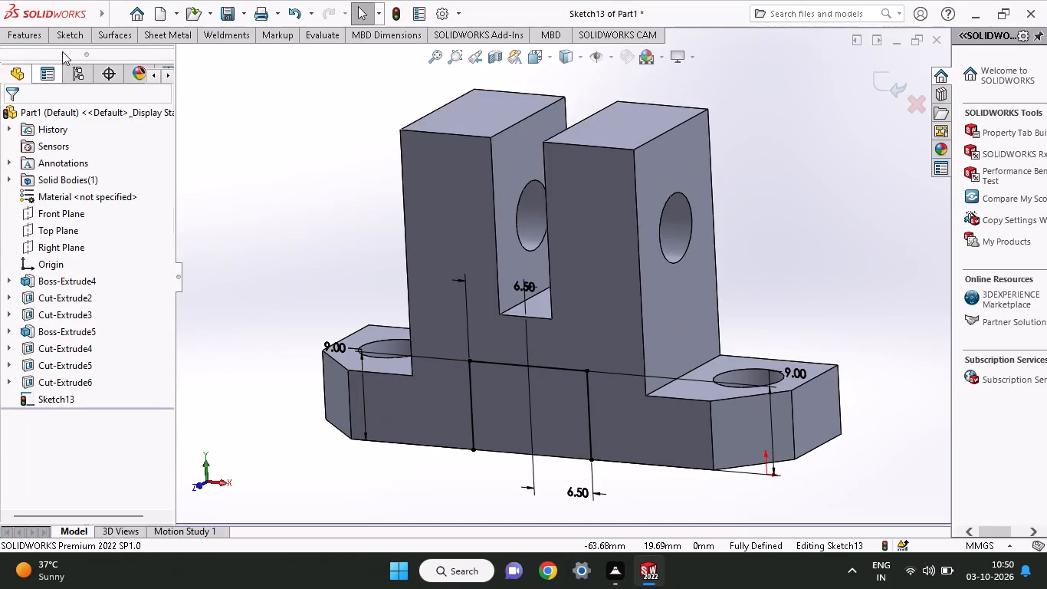
# Close the notch profile with a 13 mm line joining the lower ends of the two vertical lines.
pyautogui.click(68, 39)
pyautogui.click(105, 60)
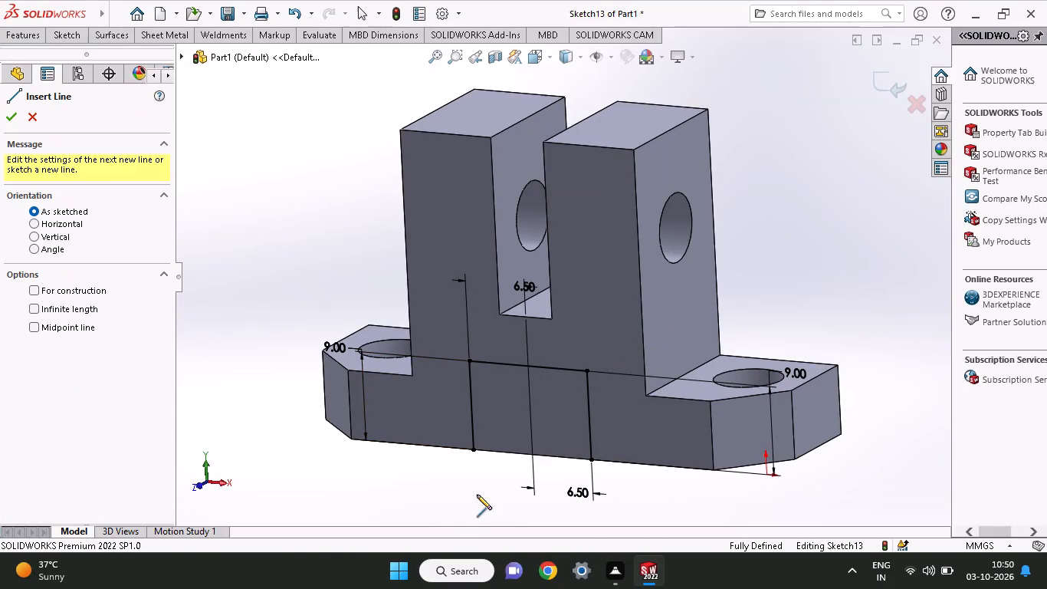
pyautogui.click(472, 451)
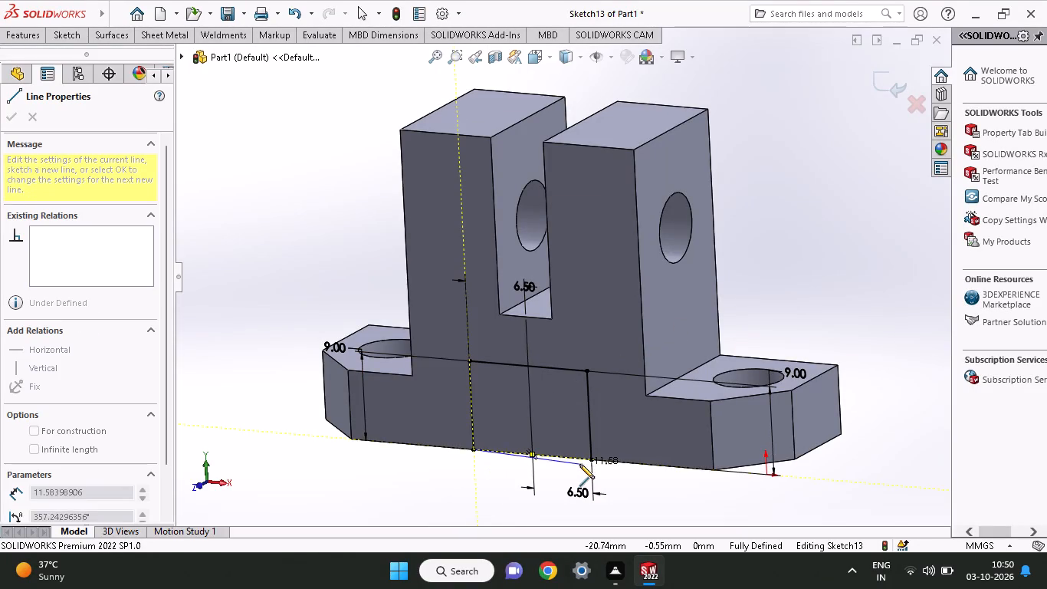
pyautogui.click(591, 461)
pyautogui.rightClick(421, 472)
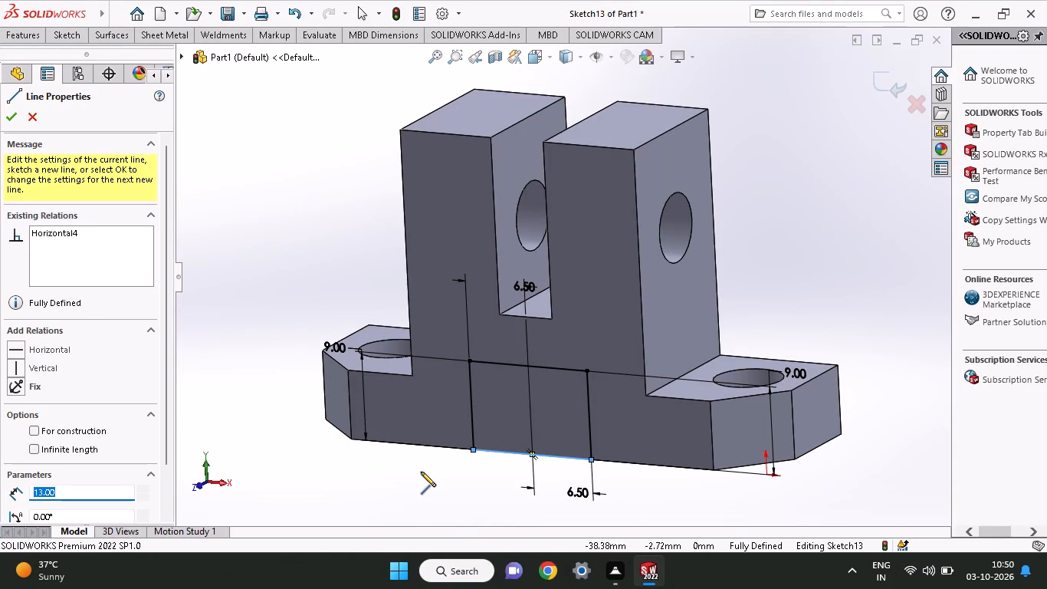
pyautogui.click(442, 448)
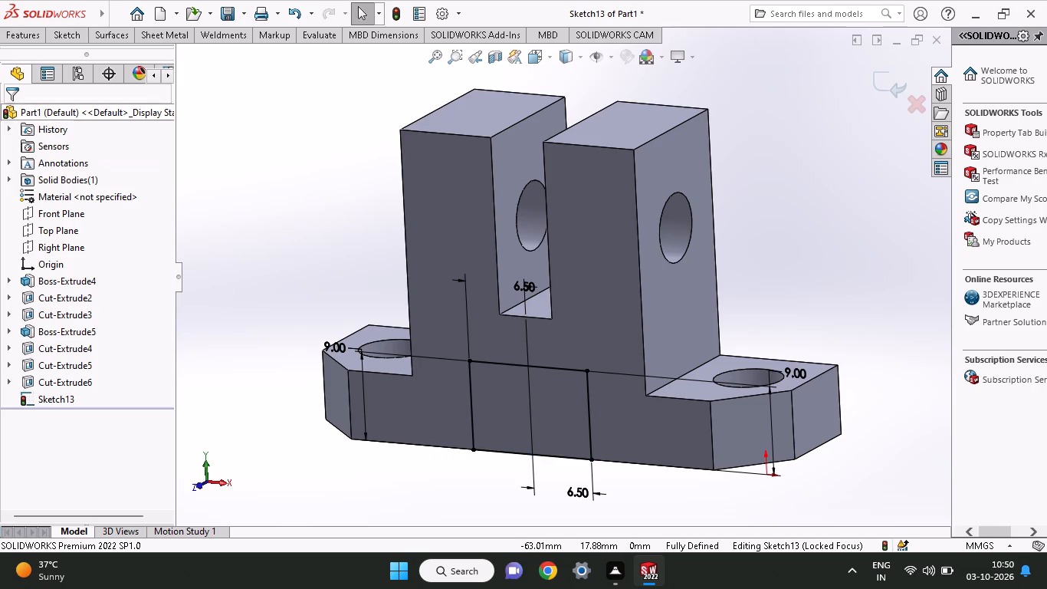
# Cut-extrude the closed notch profile blind in both directions, 58 mm through the bracket and 17 mm the opposite way.
pyautogui.click(22, 29)
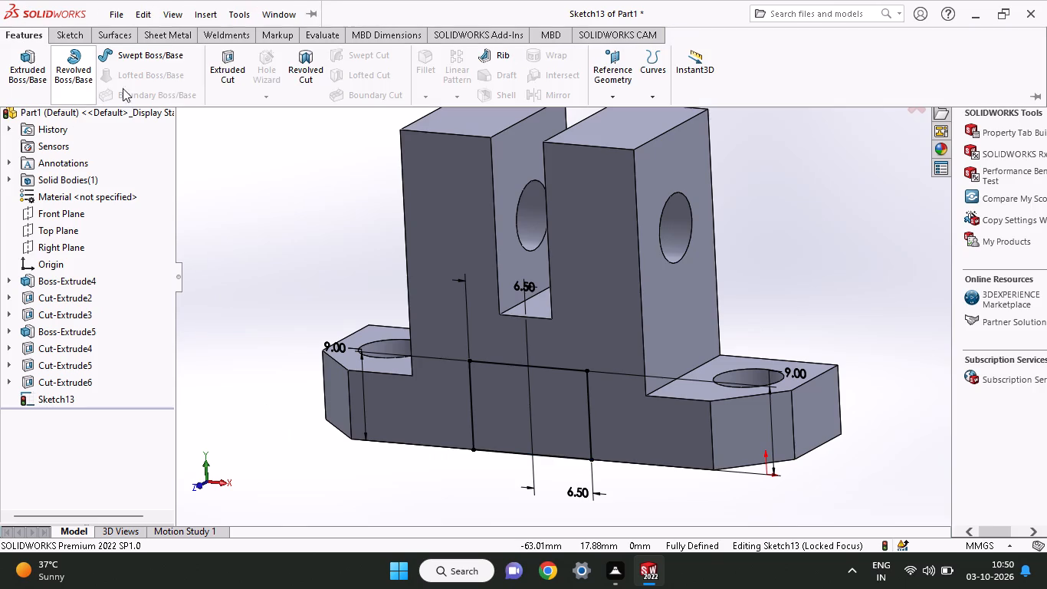
pyautogui.click(219, 59)
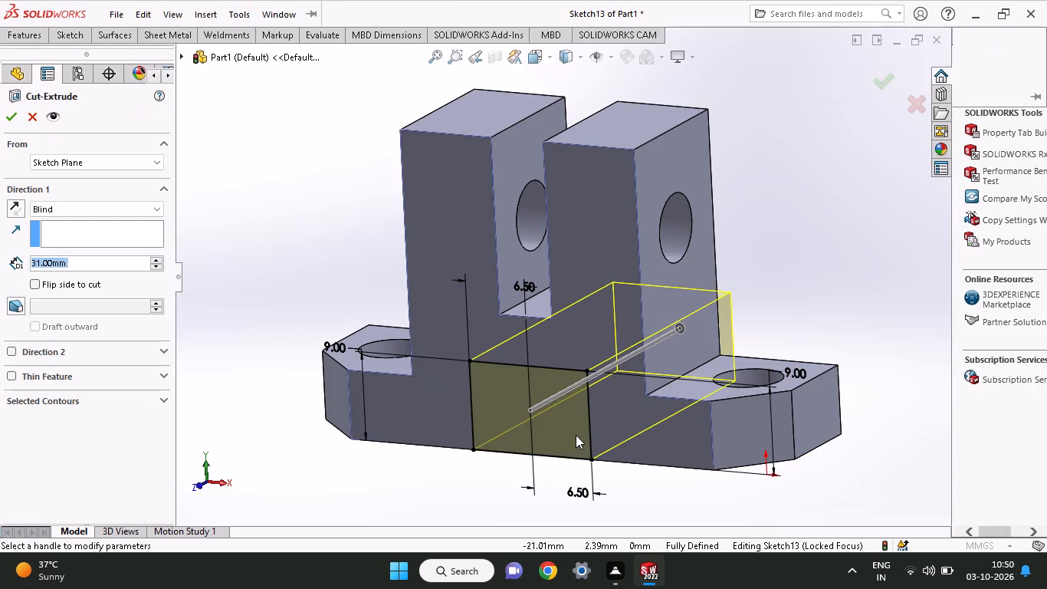
pyautogui.moveTo(680, 329); pyautogui.dragTo(800, 263)
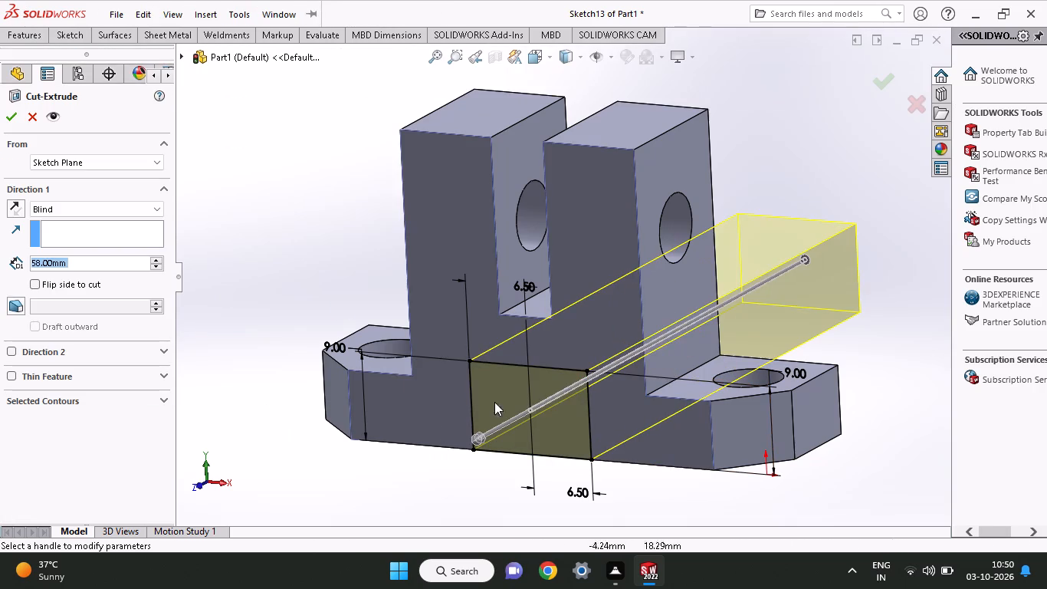
pyautogui.moveTo(480, 434); pyautogui.dragTo(448, 443)
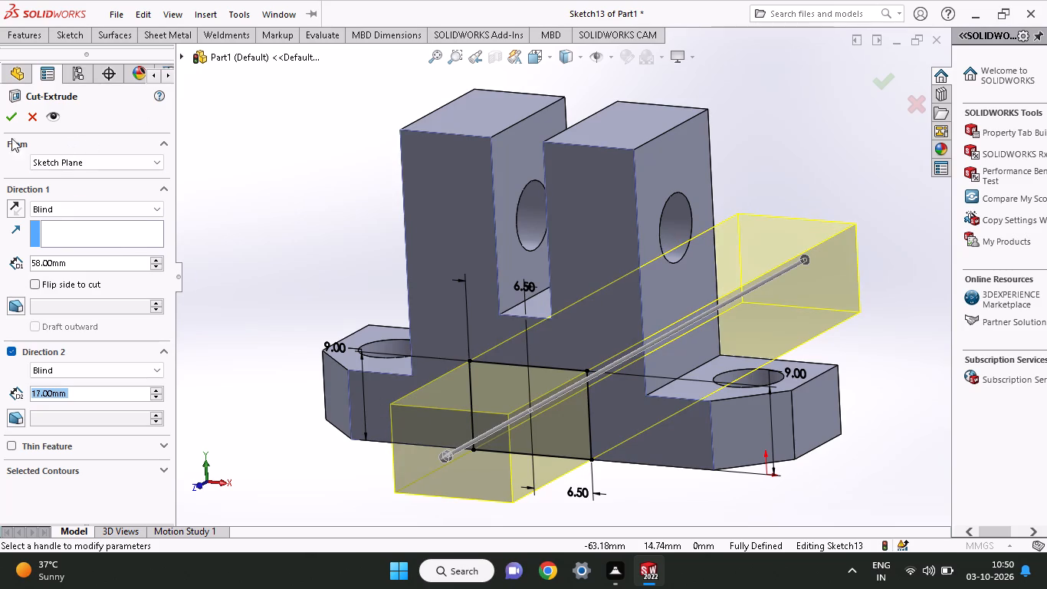
pyautogui.click(20, 114)
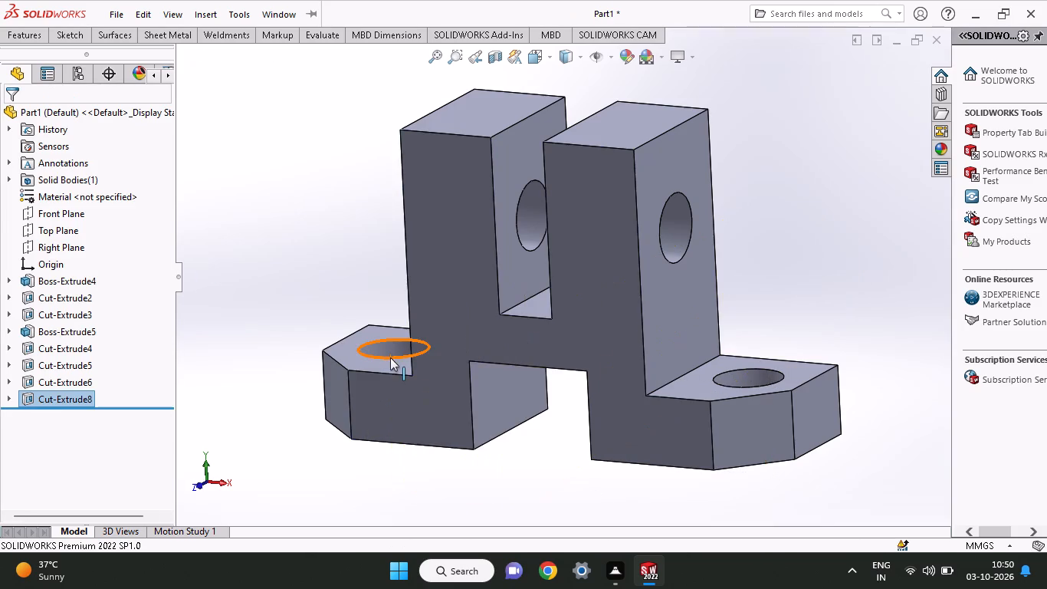
# Examine the bracket and its bottom notch from several angles.
pyautogui.moveTo(390, 357); pyautogui.dragTo(445, 340, button='middle')
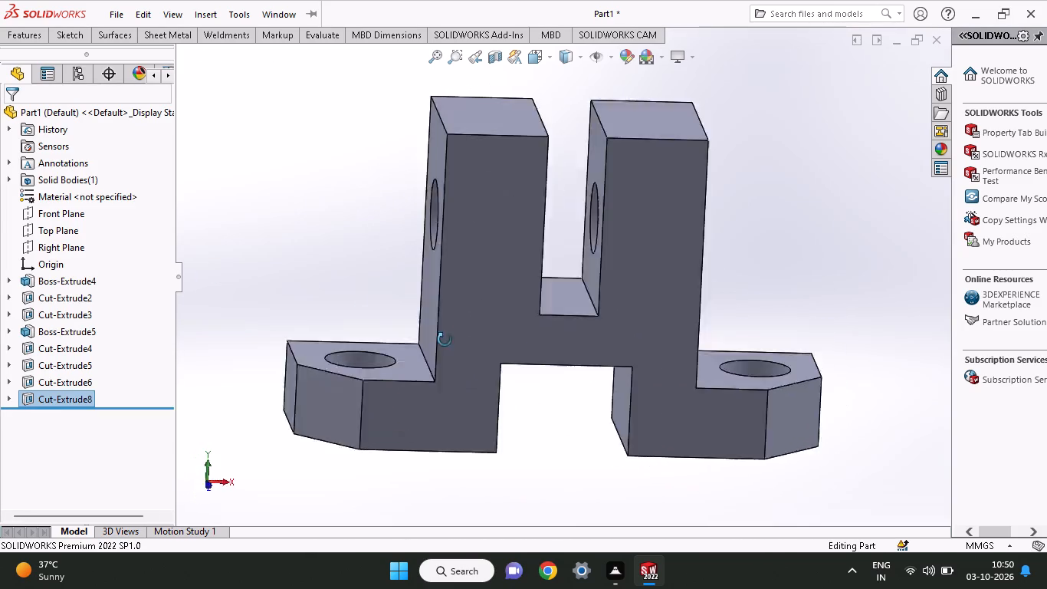
pyautogui.moveTo(445, 340); pyautogui.dragTo(421, 392, button='middle')
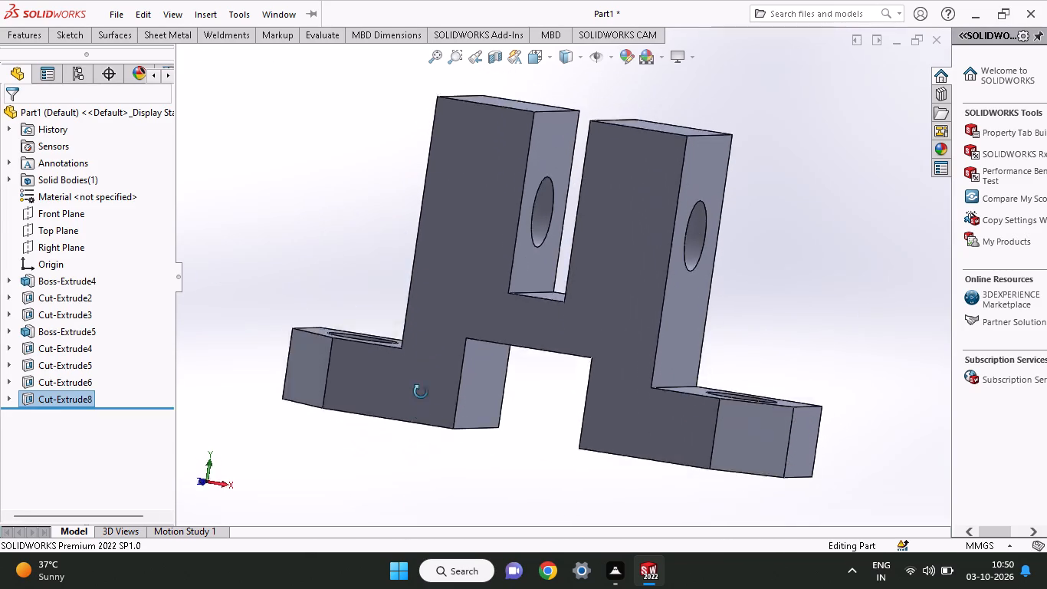
pyautogui.moveTo(421, 392); pyautogui.dragTo(425, 415, button='middle')
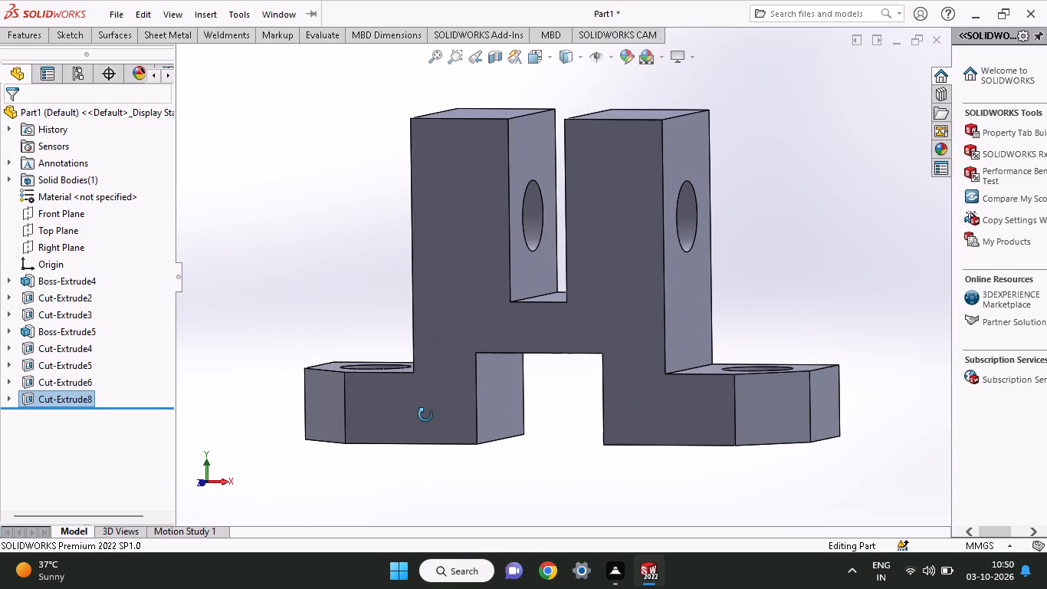
pyautogui.moveTo(425, 415); pyautogui.dragTo(437, 439, button='middle')
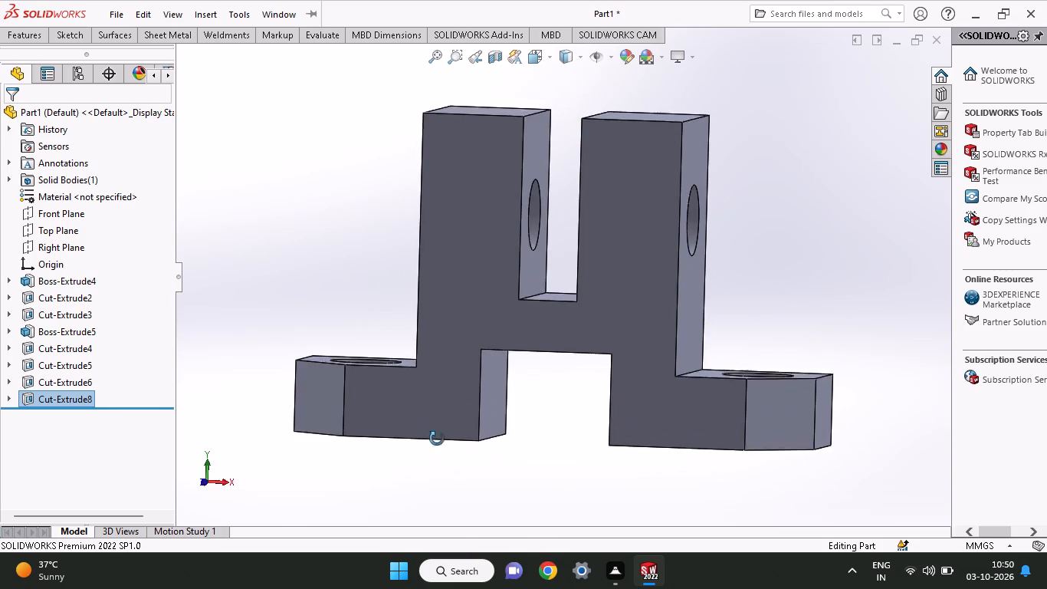
pyautogui.moveTo(437, 439); pyautogui.dragTo(394, 428, button='middle')
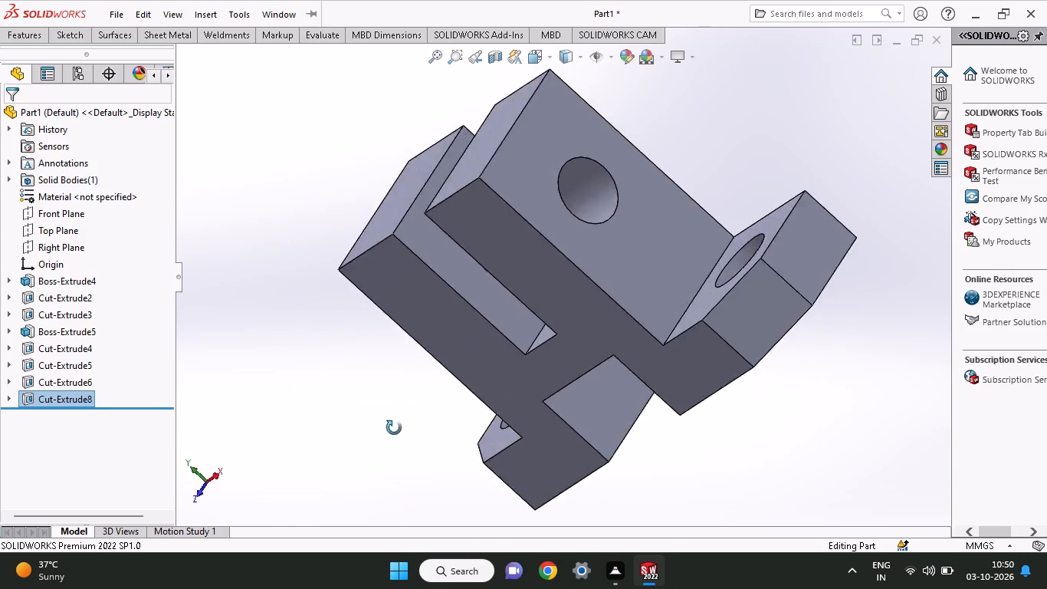
pyautogui.moveTo(394, 428); pyautogui.dragTo(453, 236, button='middle')
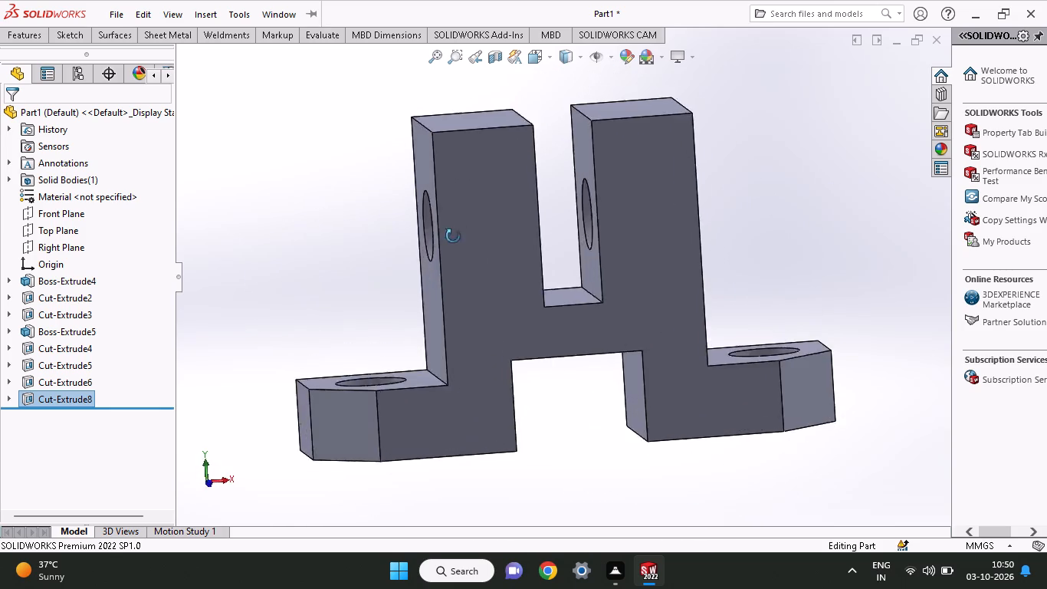
pyautogui.moveTo(453, 236); pyautogui.dragTo(428, 276, button='middle')
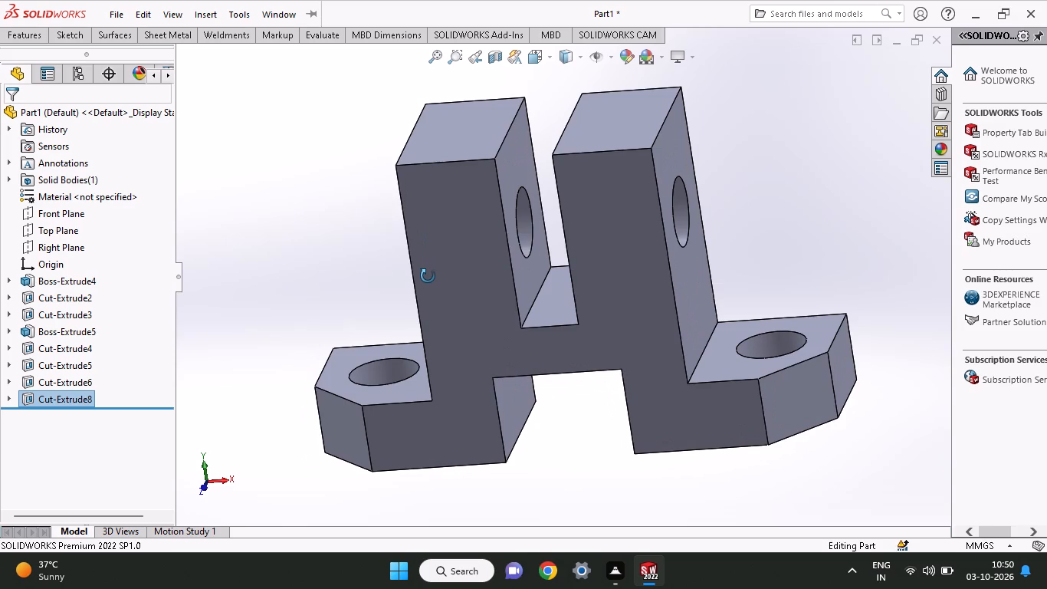
pyautogui.moveTo(428, 276); pyautogui.dragTo(433, 232, button='middle')
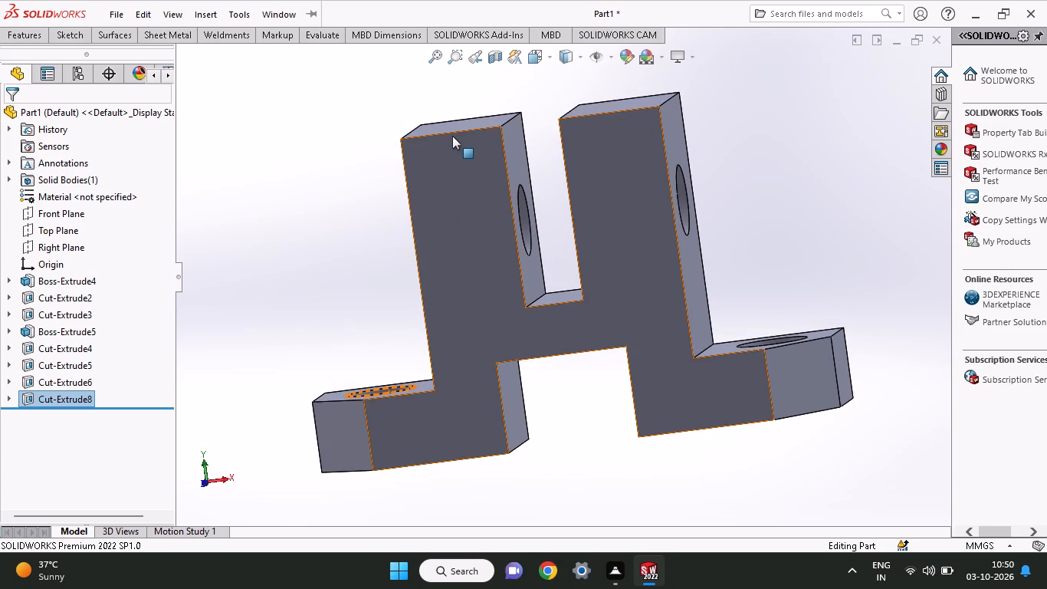
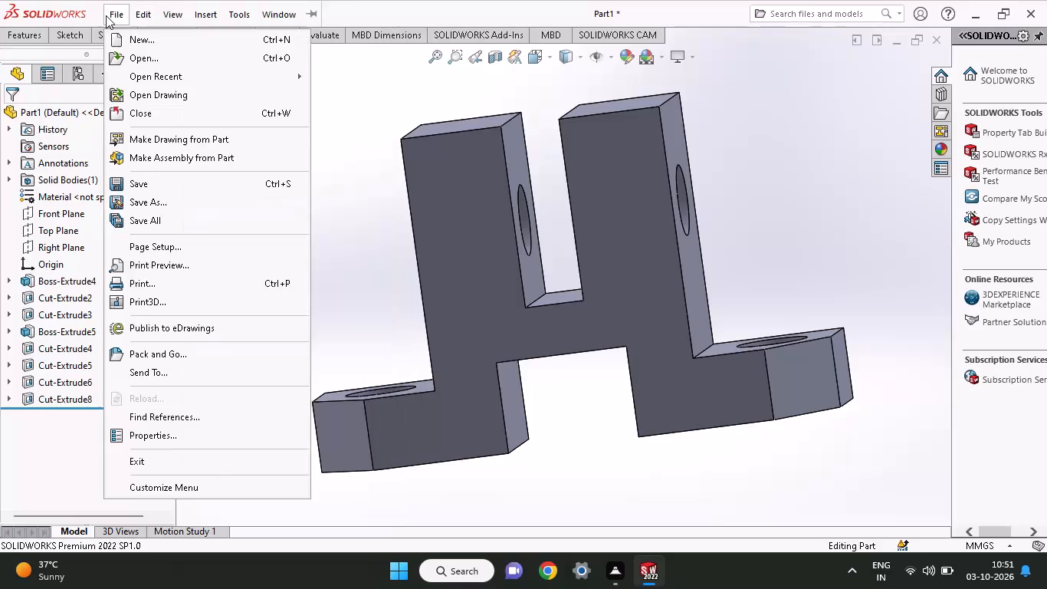
# Save the part in the Documents folder as a SOLIDWORKS Part named "h shaped".
pyautogui.click(106, 15)
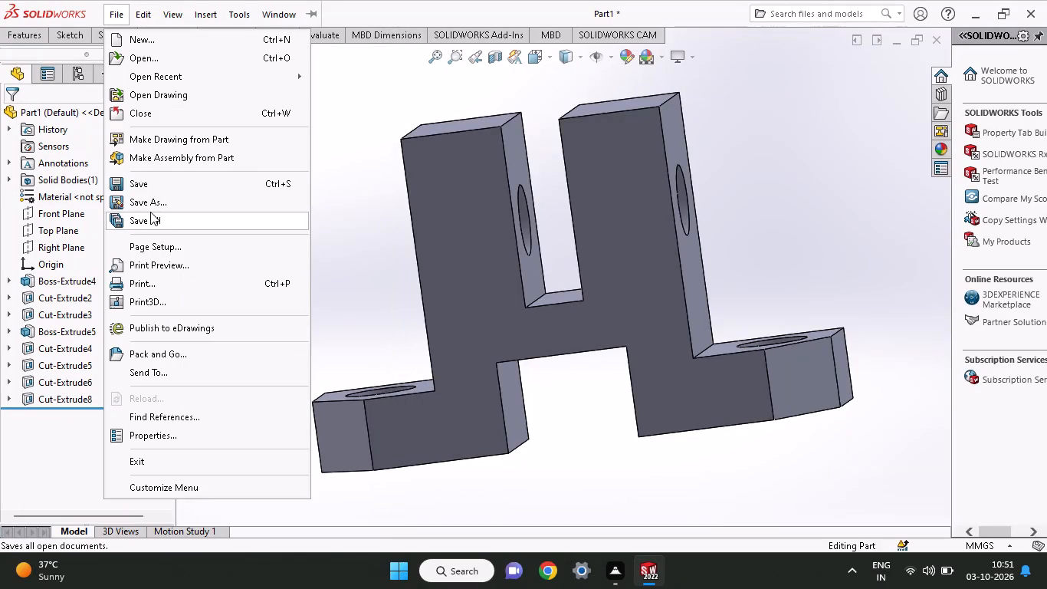
pyautogui.click(150, 189)
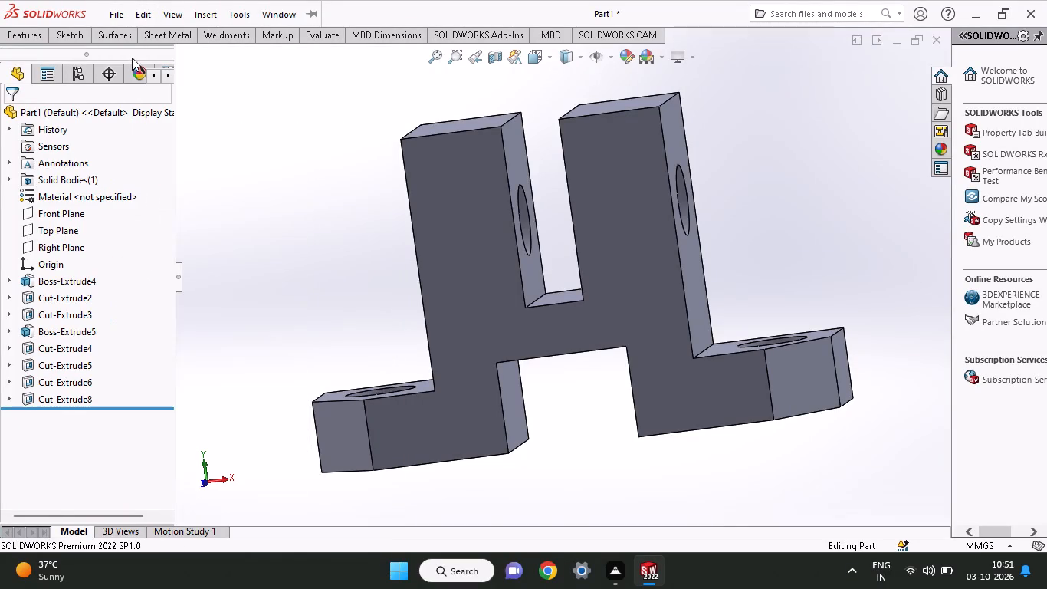
pyautogui.click(118, 8)
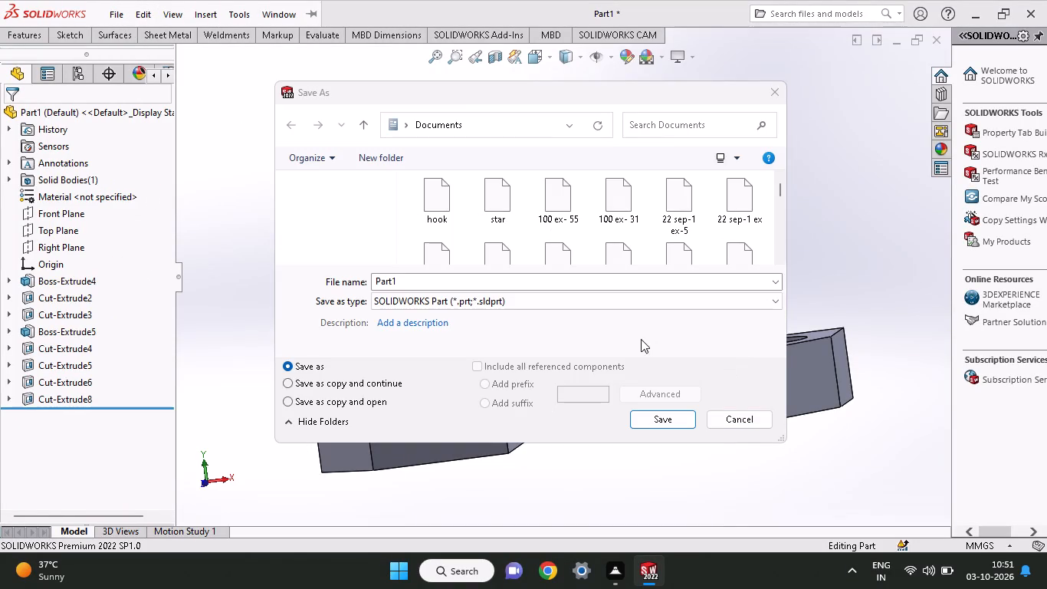
pyautogui.moveTo(439, 277); pyautogui.dragTo(292, 271)
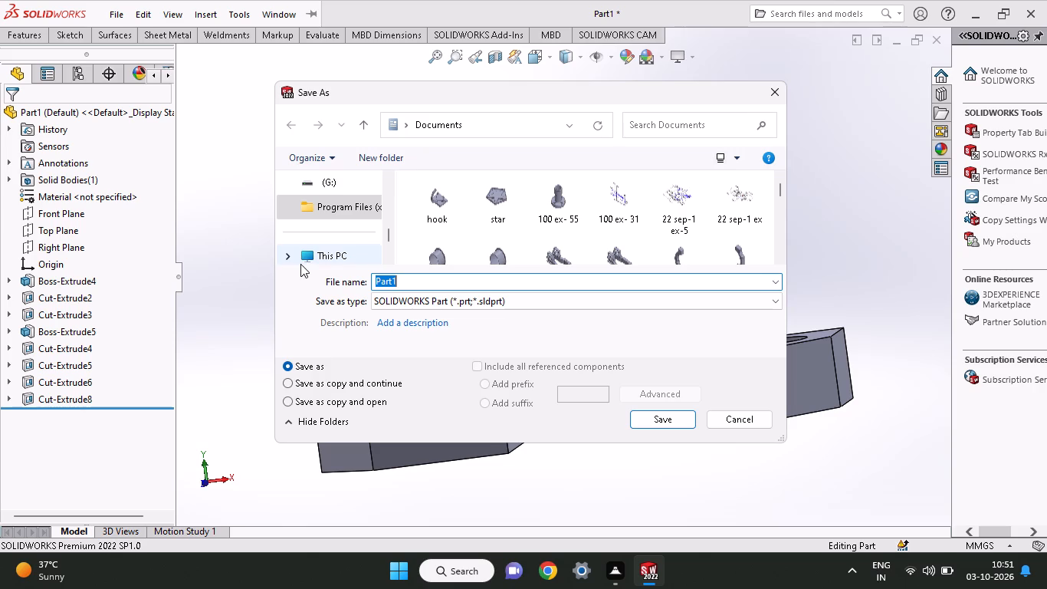
pyautogui.press('BackSpace')
pyautogui.write('h')
pyautogui.press('space')
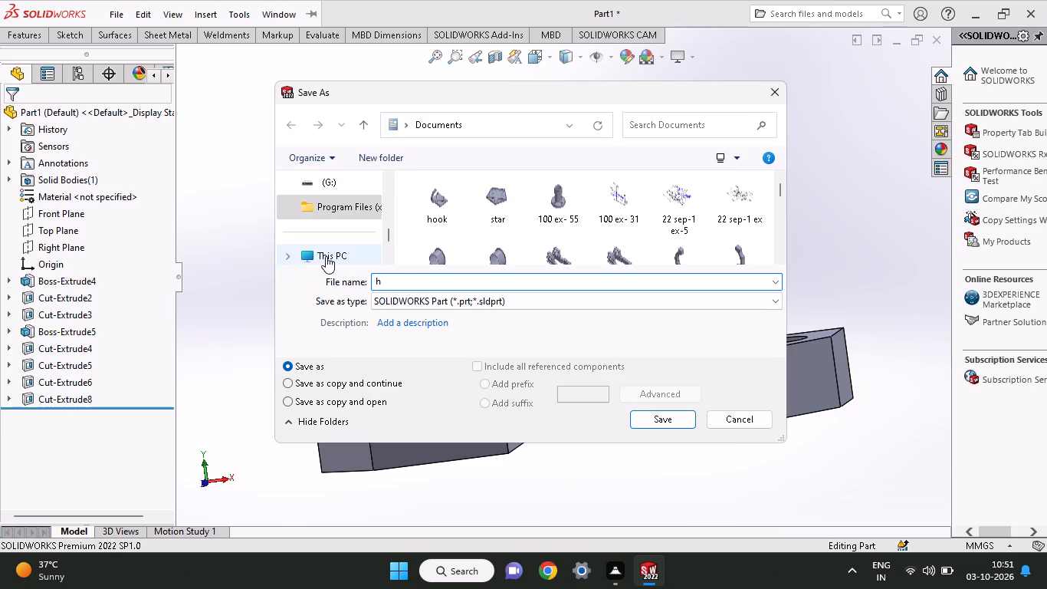
pyautogui.press('s')
pyautogui.press('h')
pyautogui.press('a')
pyautogui.write('pe')
pyautogui.press('d')
pyautogui.click(668, 424)
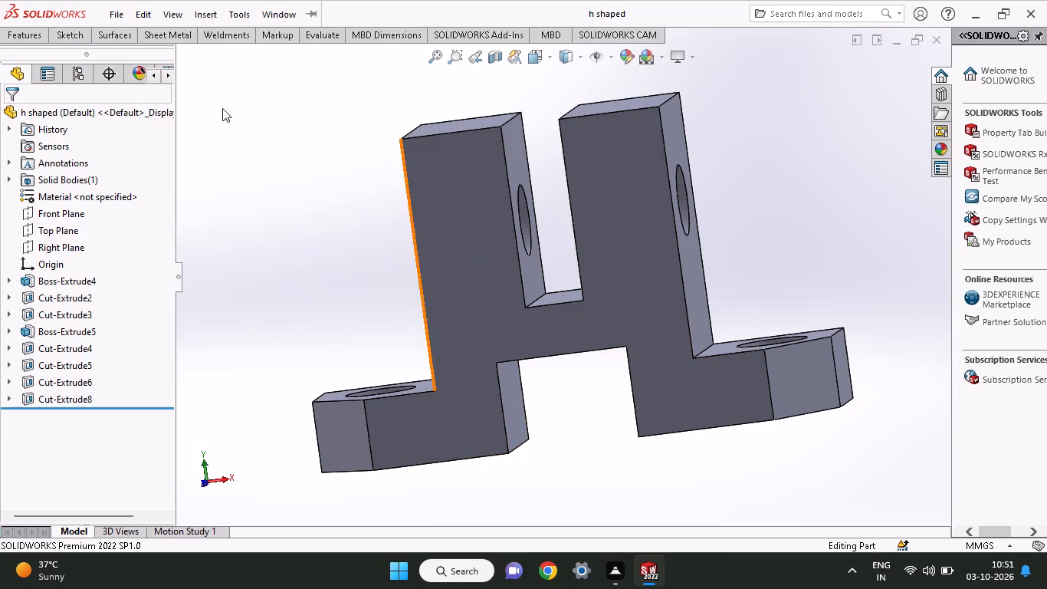
# Save a PDF copy of the part in the Documents folder under the name "h shaped".
pyautogui.click(121, 18)
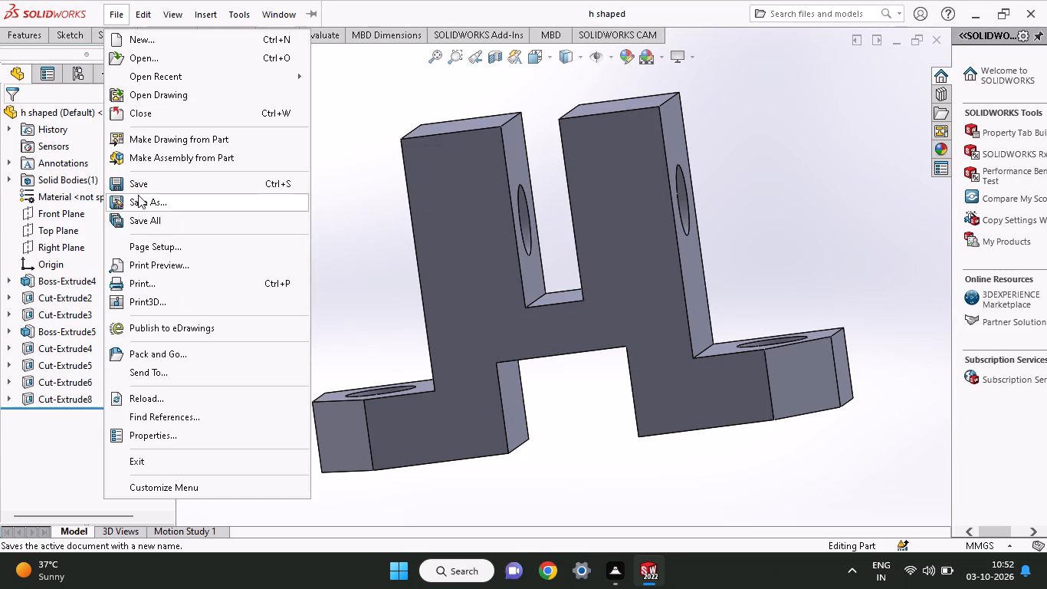
pyautogui.click(176, 196)
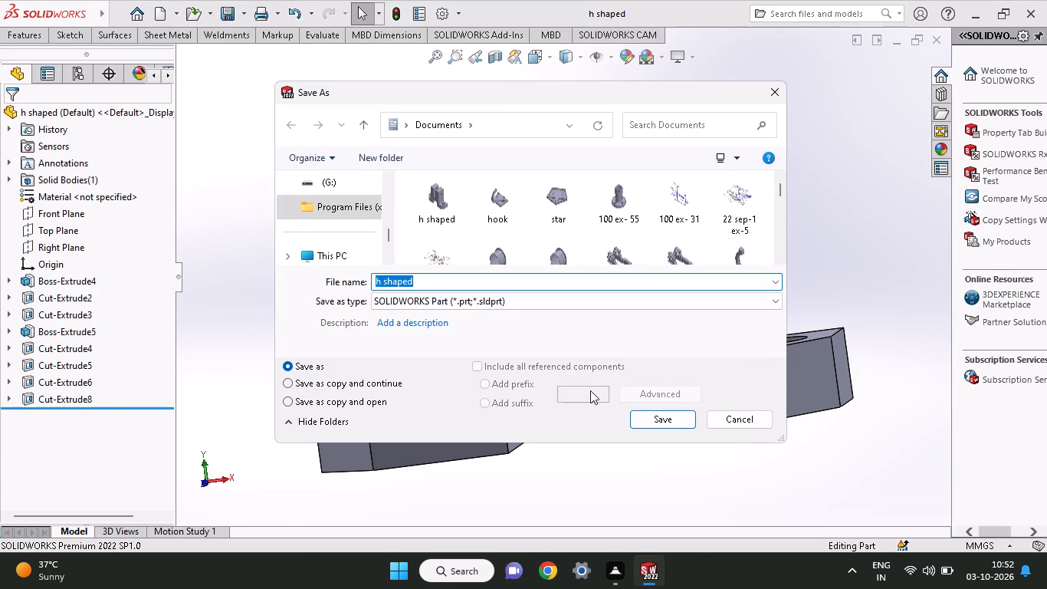
pyautogui.click(551, 307)
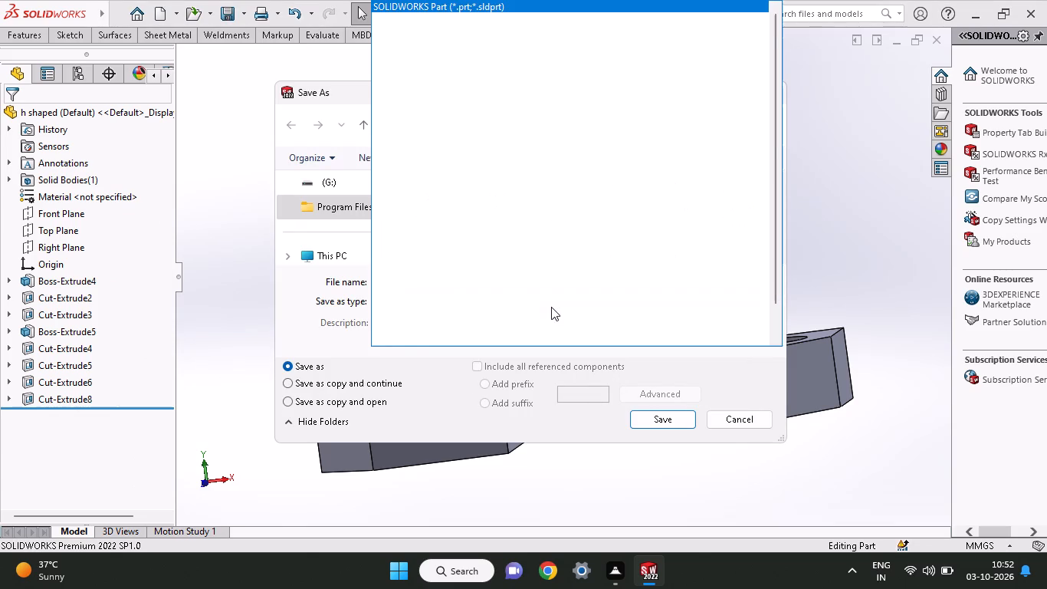
pyautogui.click(568, 86)
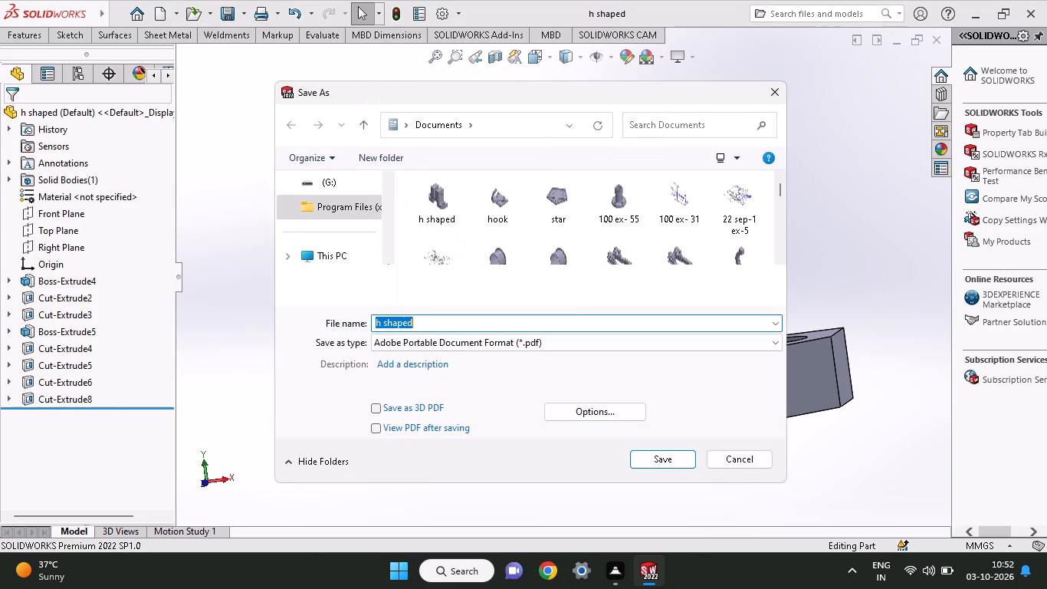
pyautogui.click(649, 459)
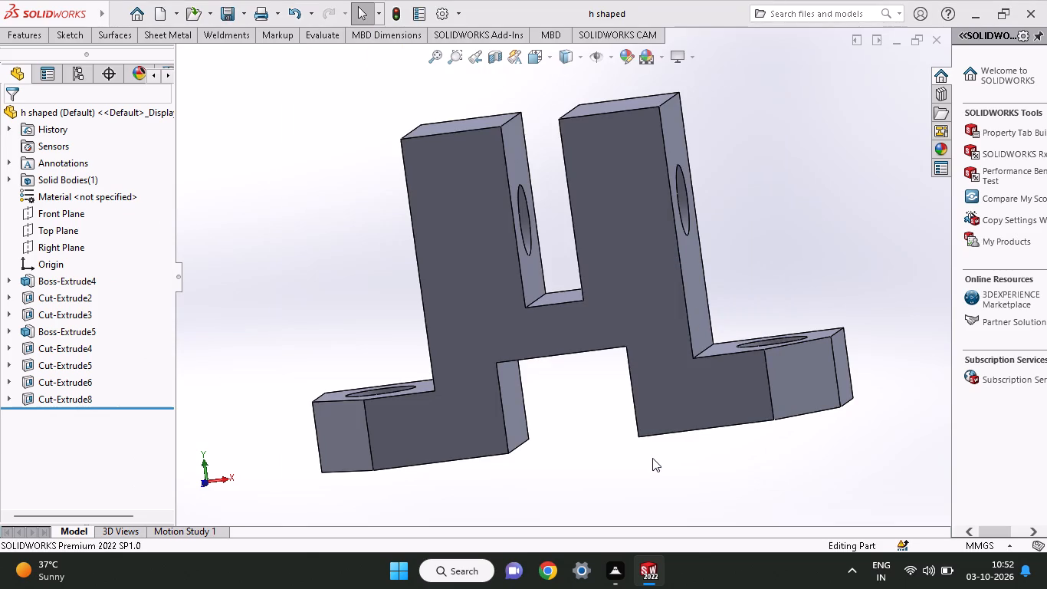